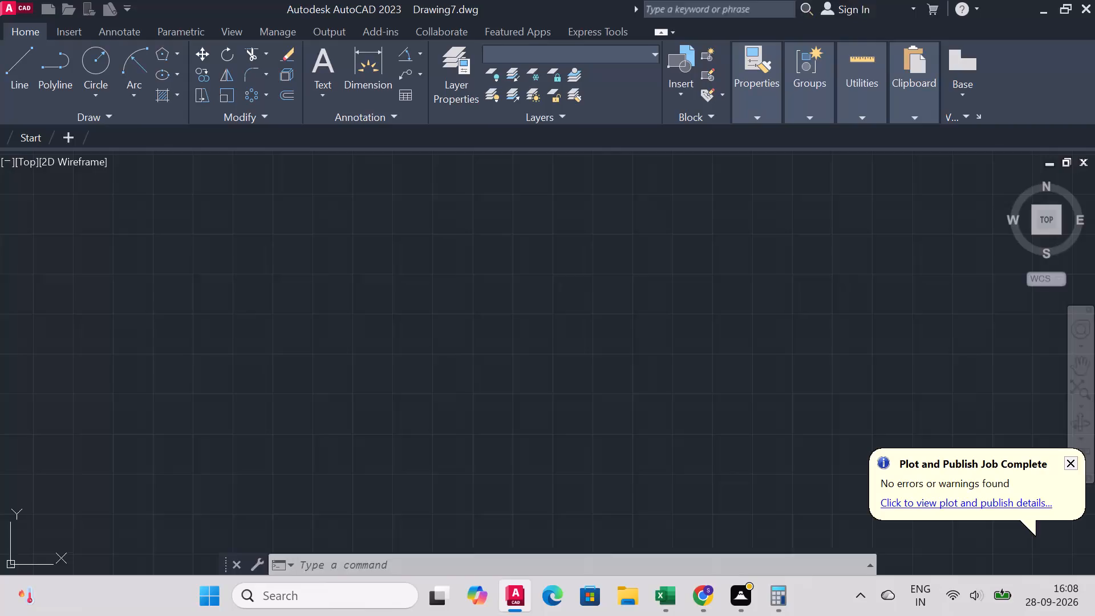
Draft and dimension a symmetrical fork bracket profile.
Turn on command log file recording with LOGFILEON.
{"action": "type", "text": "log"}
{"action": "key", "text": "Down"}
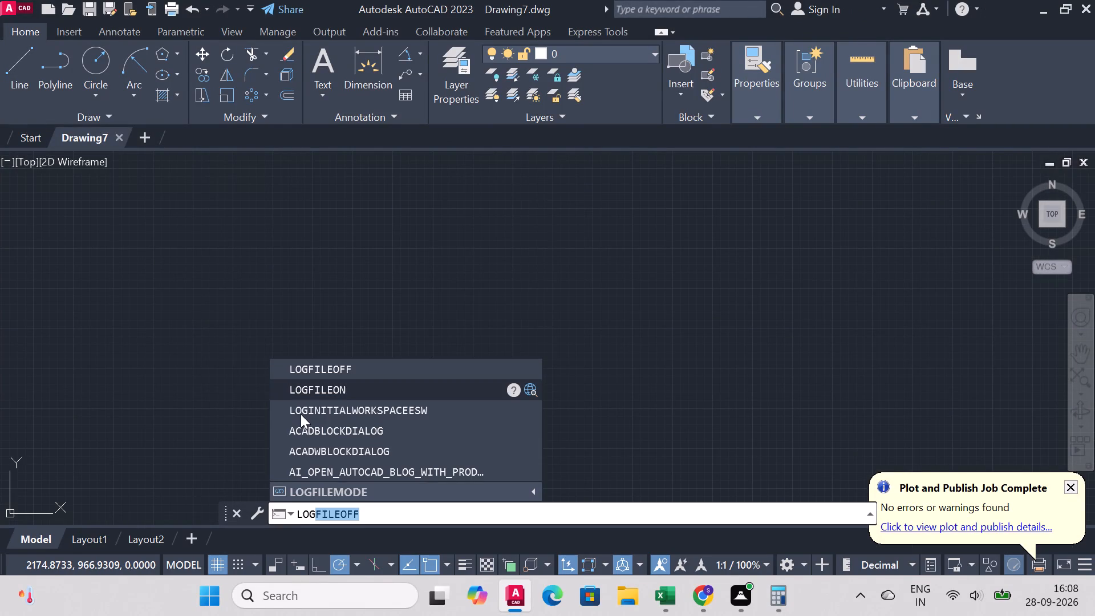
{"action": "key", "text": "Return"}
Set the drawing units' length precision to one decimal place (0.0).
{"action": "type", "text": "units"}
{"action": "key", "text": "Return"}
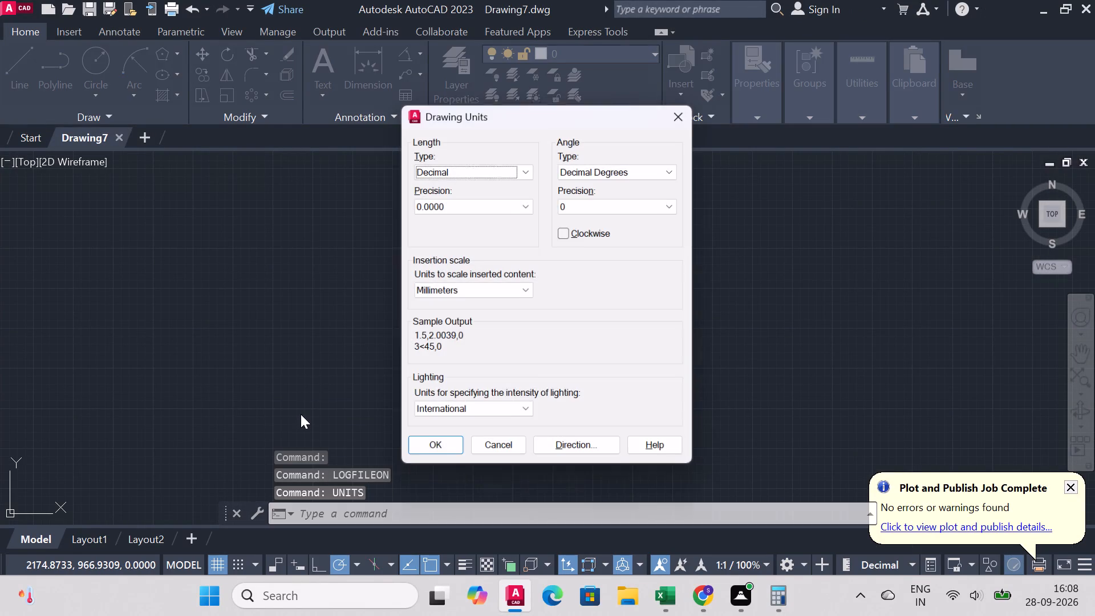
{"action": "left_click", "coordinate": [492, 202]}
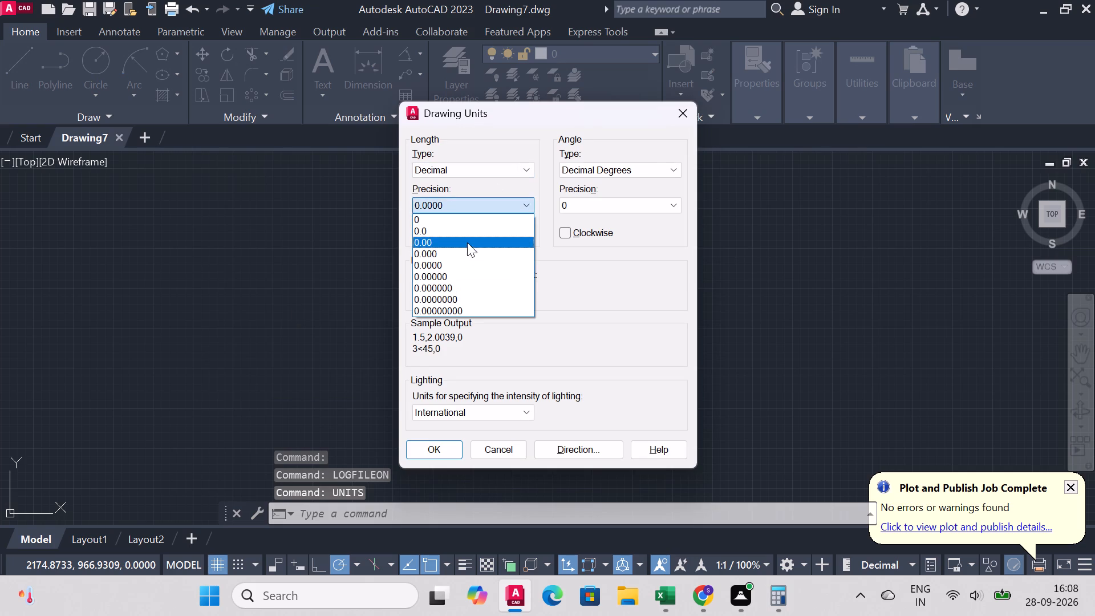
{"action": "left_click", "coordinate": [465, 228]}
{"action": "left_click", "coordinate": [428, 455]}
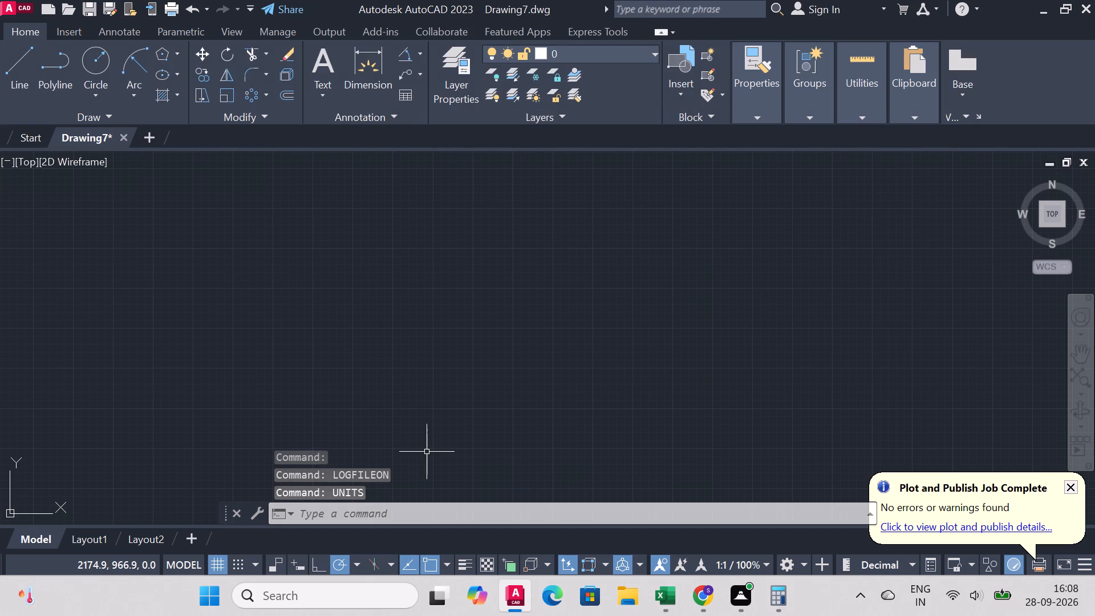
Set the model space limits with lower-left corner 0,0 and upper-right corner 100,100.
{"action": "type", "text": "limits"}
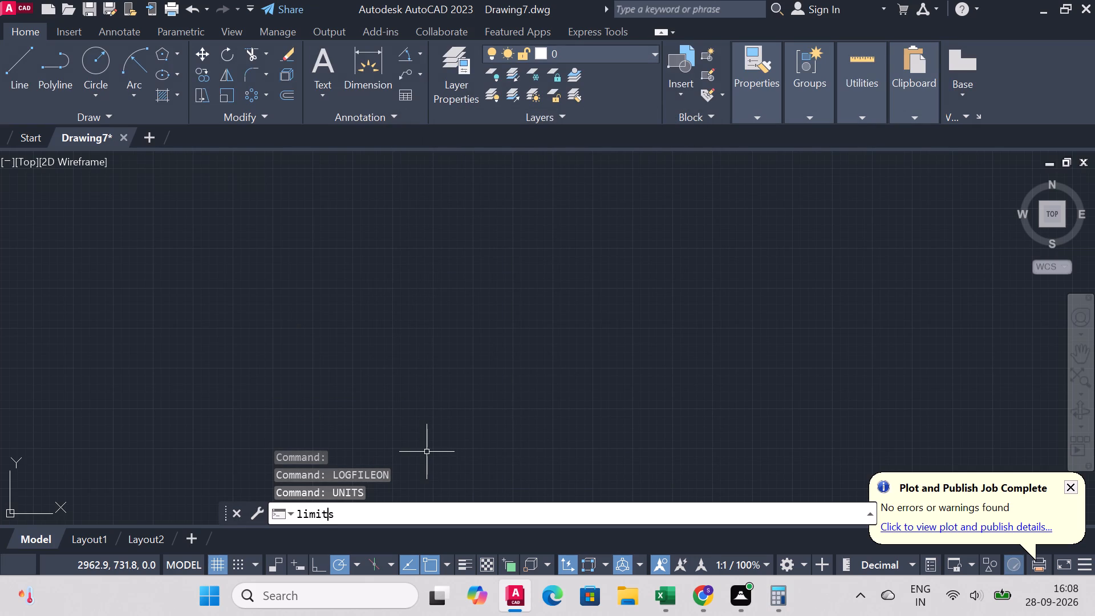
{"action": "key", "text": "Return"}
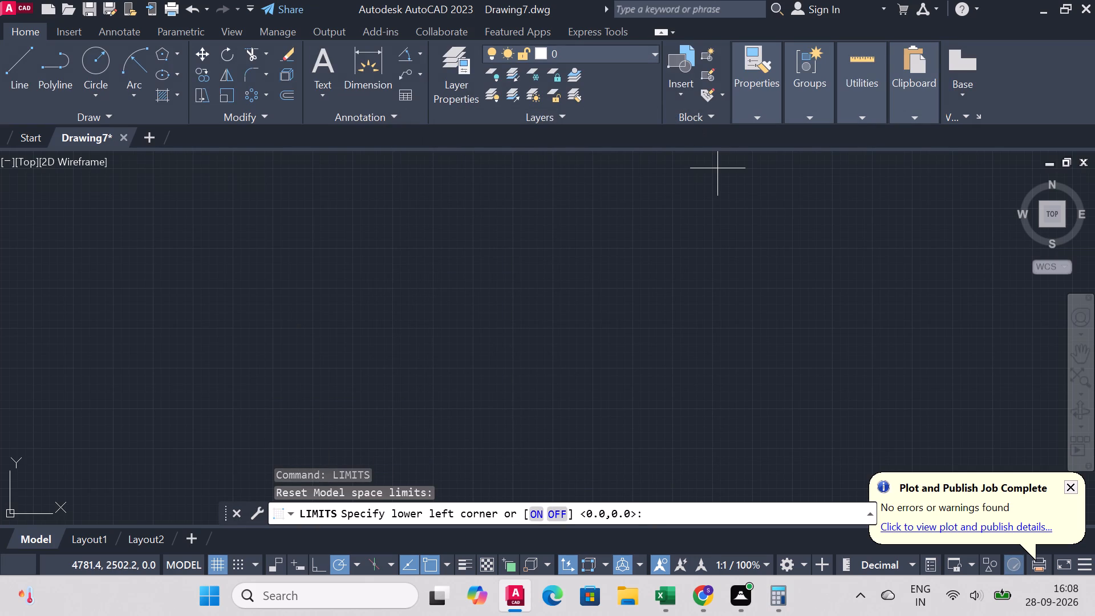
{"action": "type", "text": "0,0"}
{"action": "key", "text": "Return"}
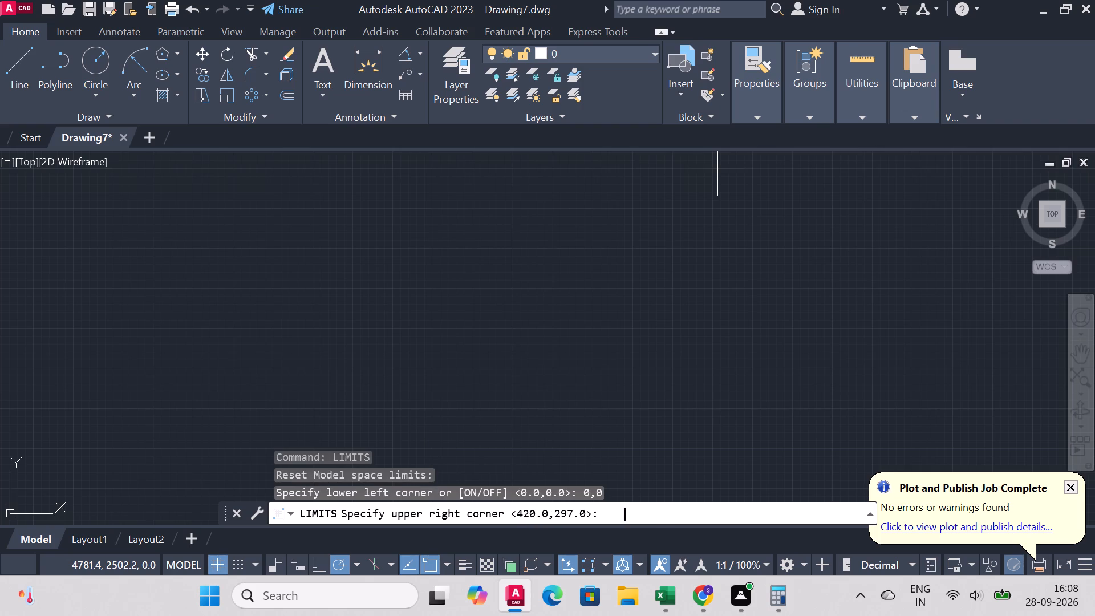
{"action": "key", "text": "1"}
{"action": "type", "text": "00"}
{"action": "type", "text": ",100"}
{"action": "key", "text": "Return"}
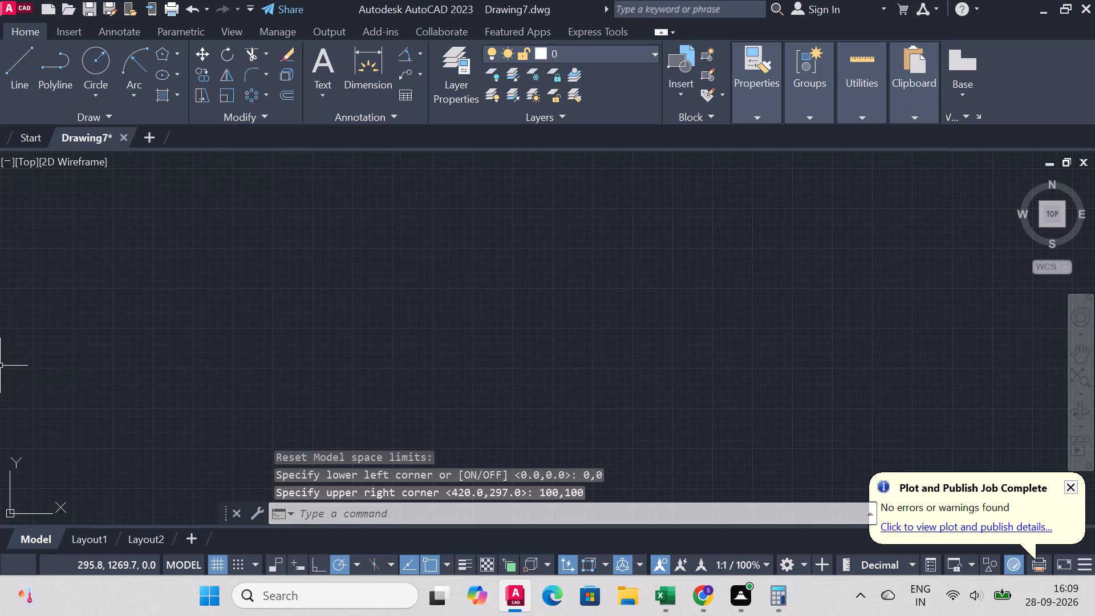
Draw a horizontal base line 127 mm long in the empty model space.
{"action": "key", "text": "z"}
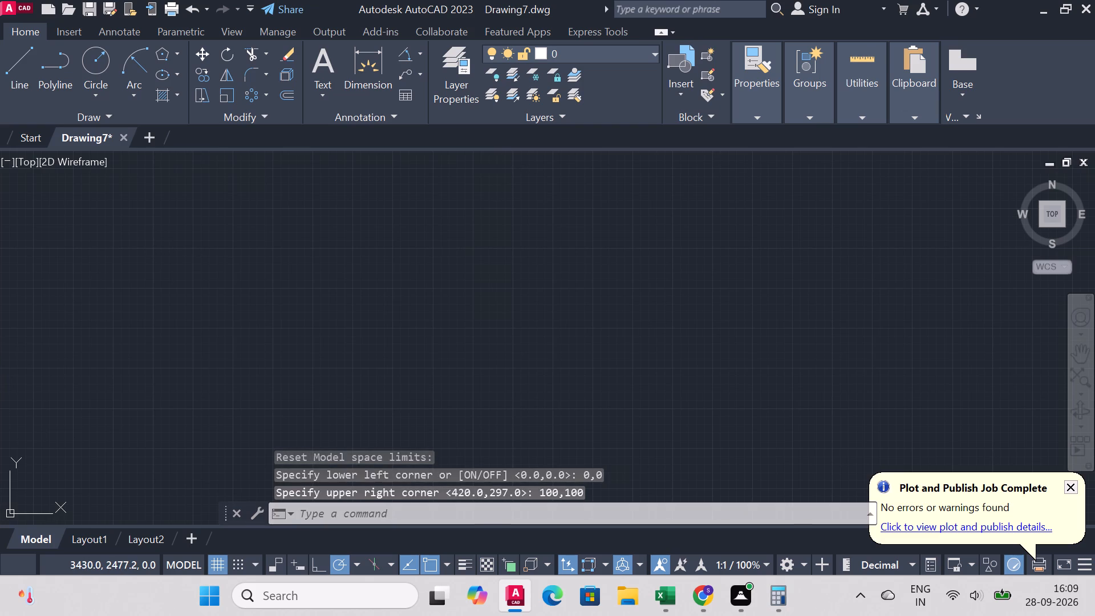
{"action": "key", "text": "Return"}
{"action": "key", "text": "a"}
{"action": "key", "text": "Return"}
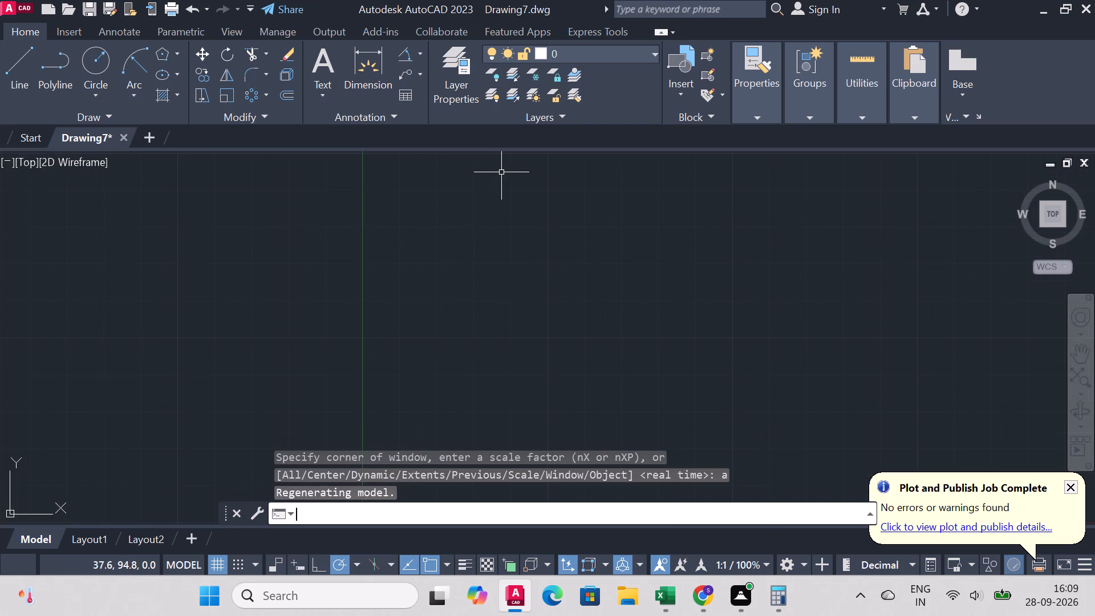
{"action": "scroll", "coordinate": [485, 245], "scroll_direction": "down", "scroll_amount": 3}
{"action": "scroll", "coordinate": [828, 279], "scroll_direction": "up", "scroll_amount": 3}
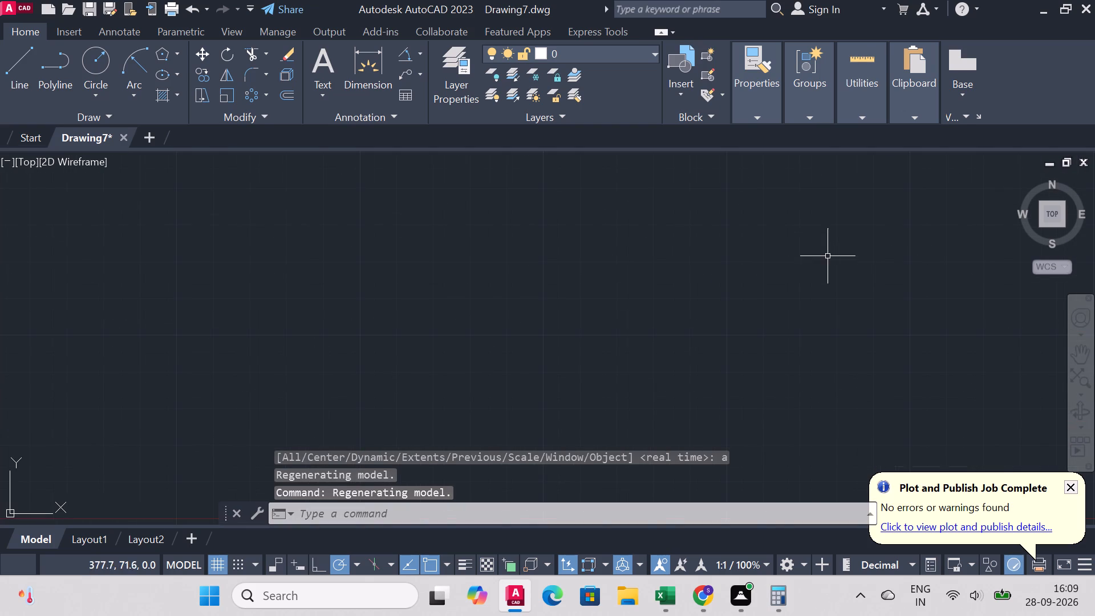
{"action": "left_click", "coordinate": [11, 56]}
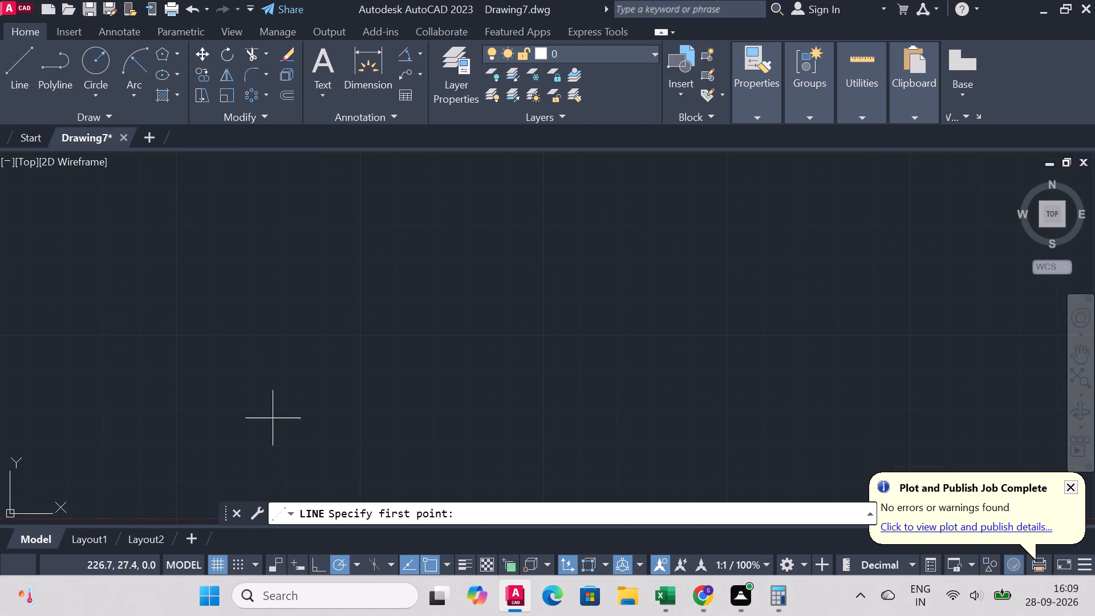
{"action": "left_click", "coordinate": [216, 378]}
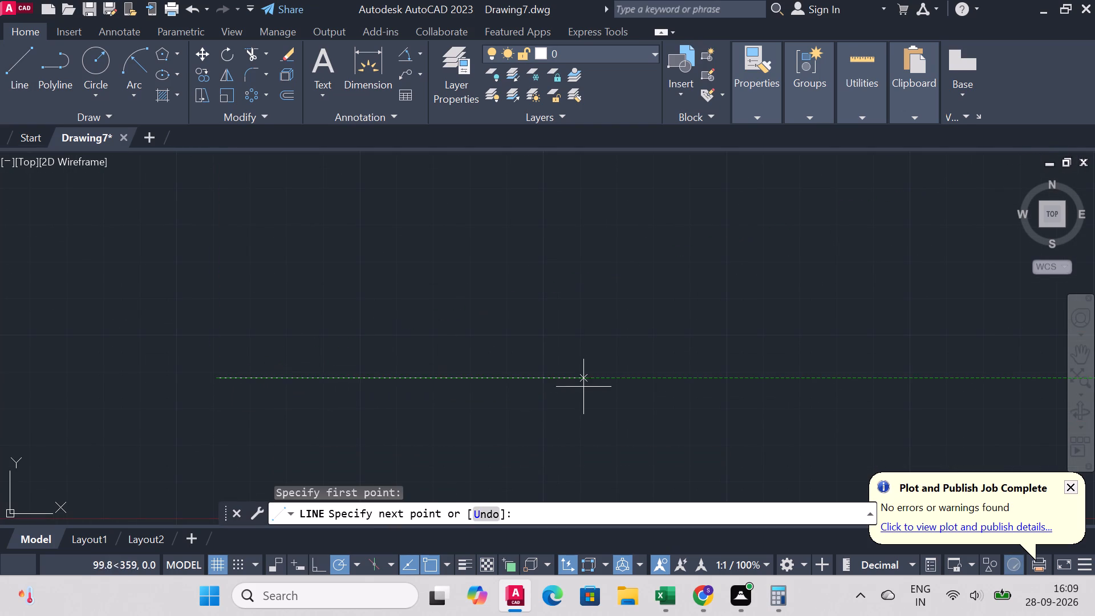
{"action": "type", "text": "12"}
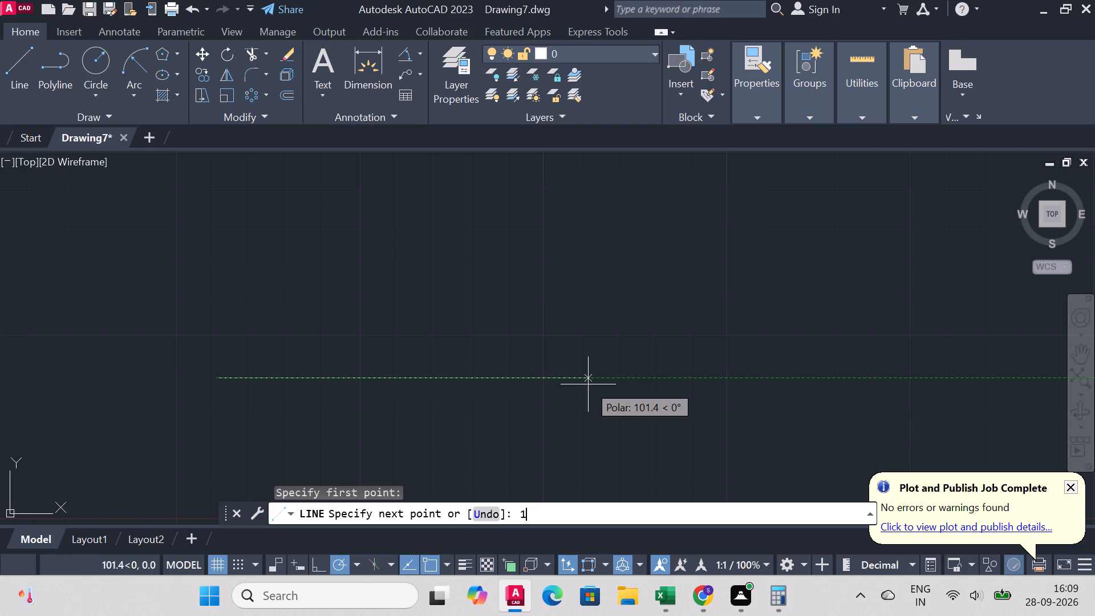
{"action": "key", "text": "7"}
{"action": "key", "text": "Return"}
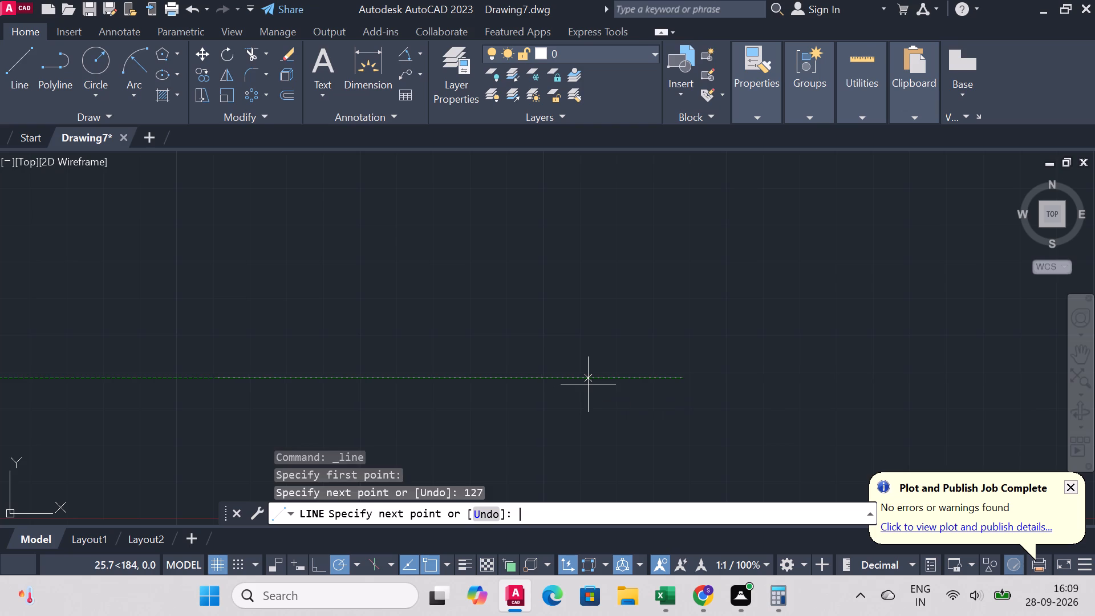
{"action": "right_click", "coordinate": [819, 360]}
{"action": "left_click", "coordinate": [872, 372]}
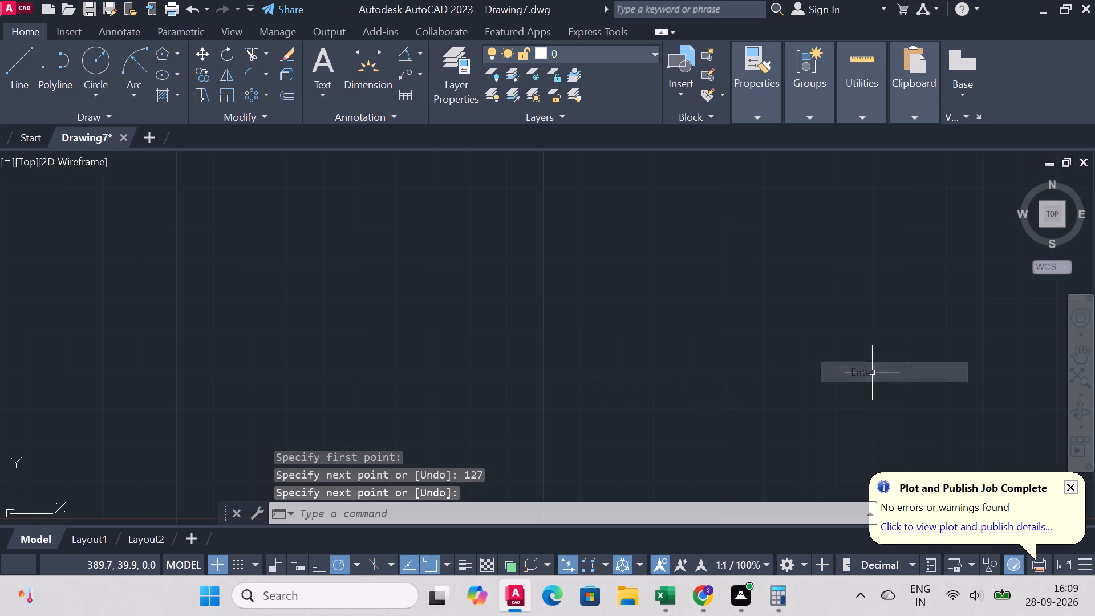
Switch to Calculator and divide the base line's length, 127, by 2.
{"action": "left_click", "coordinate": [786, 581]}
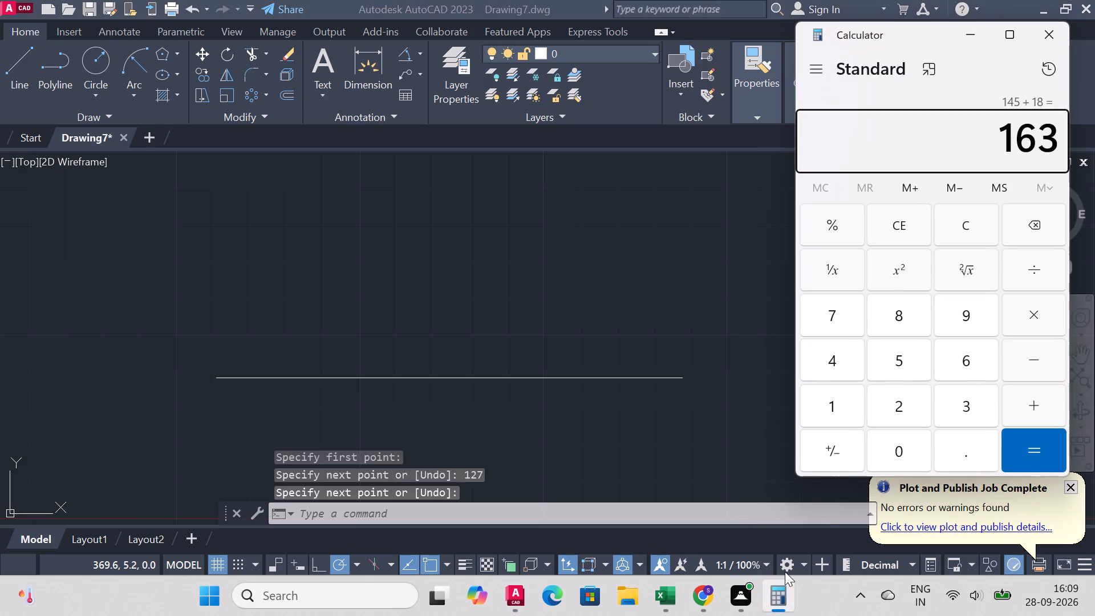
{"action": "key", "text": "Escape"}
{"action": "left_click", "coordinate": [205, 550]}
{"action": "type", "text": "12"}
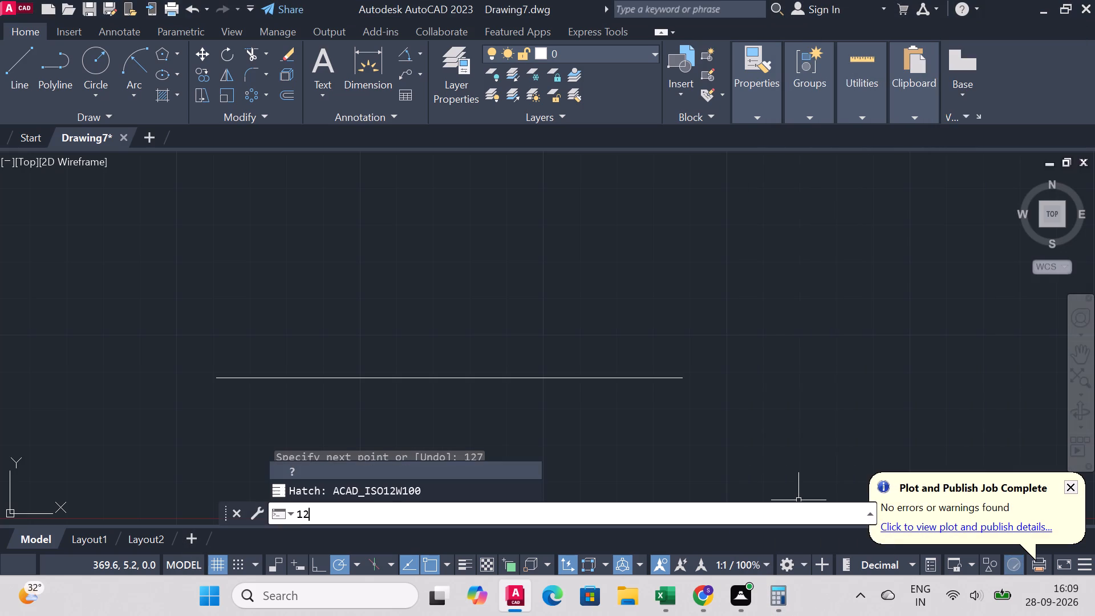
{"action": "left_click", "coordinate": [769, 593]}
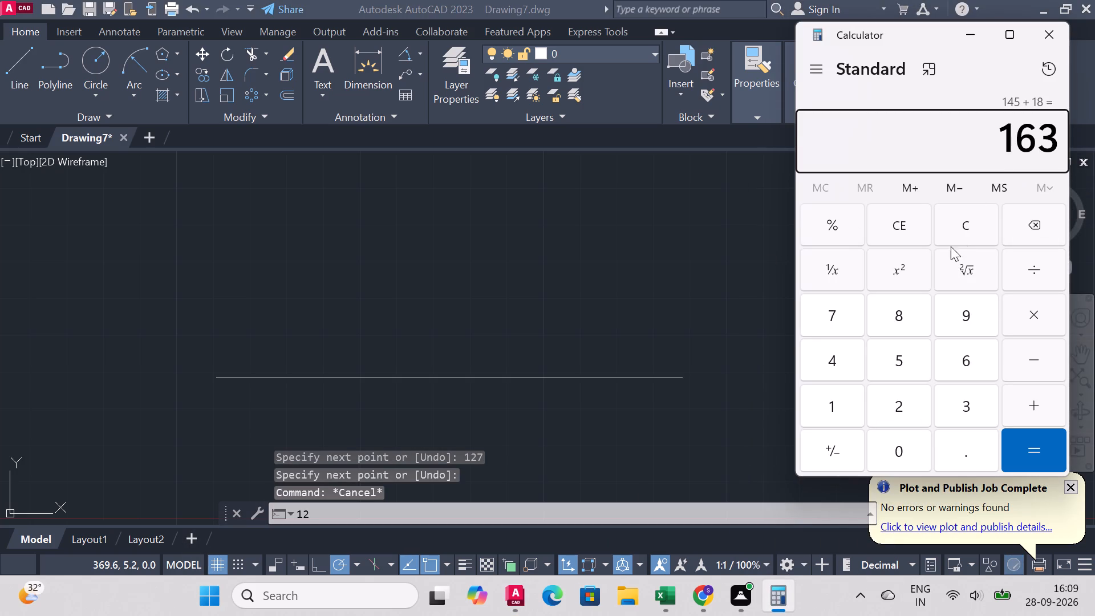
{"action": "left_click", "coordinate": [968, 226]}
{"action": "left_click", "coordinate": [837, 396]}
{"action": "left_click", "coordinate": [883, 405]}
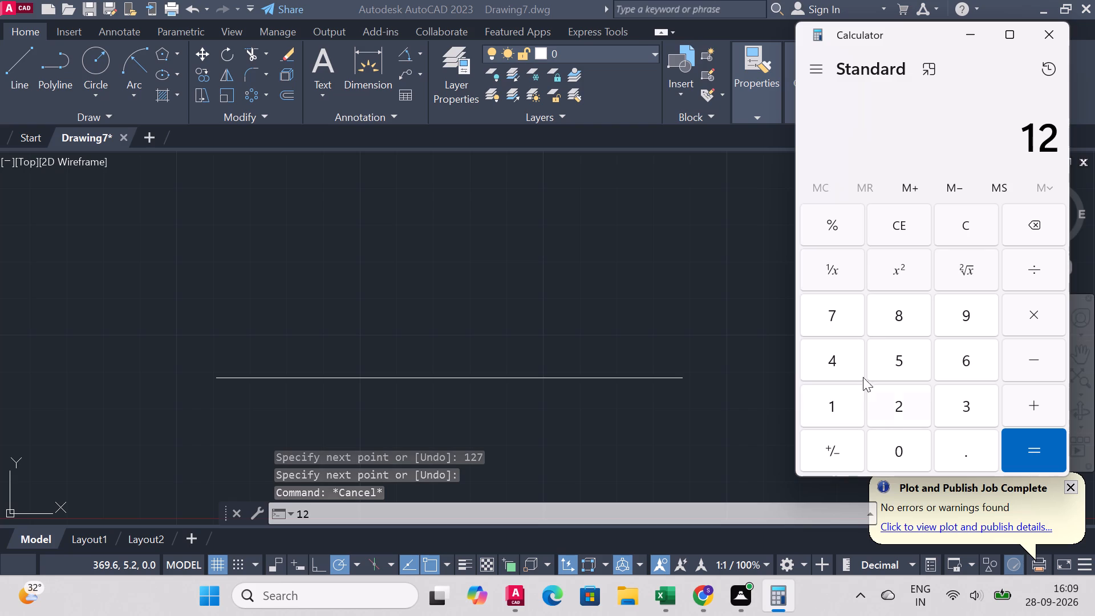
{"action": "left_click", "coordinate": [846, 318]}
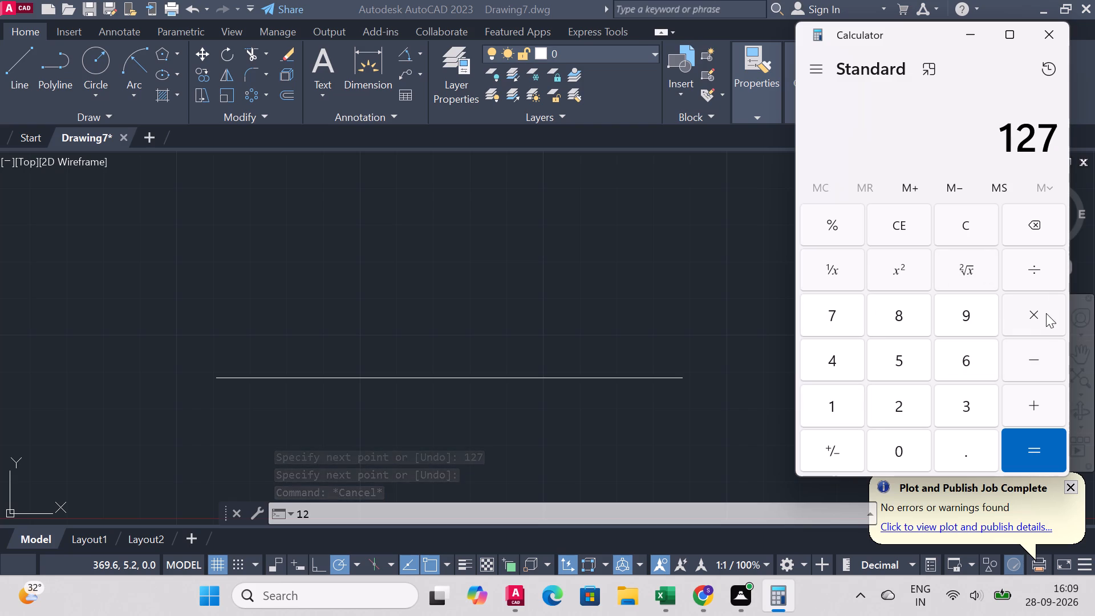
{"action": "left_click", "coordinate": [1043, 275]}
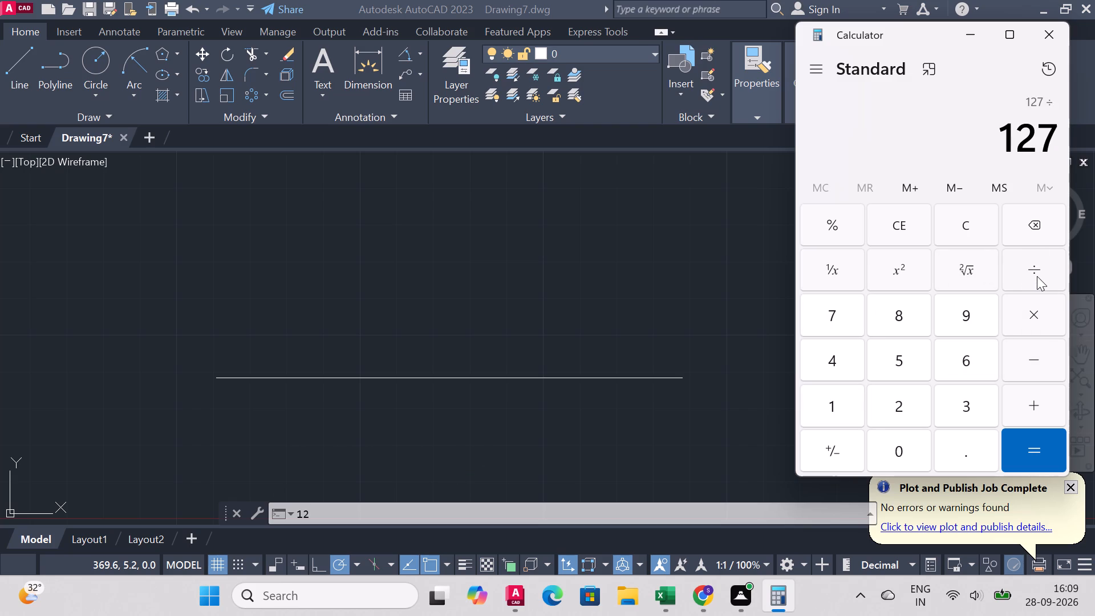
{"action": "left_click", "coordinate": [893, 416]}
{"action": "left_click", "coordinate": [1039, 452]}
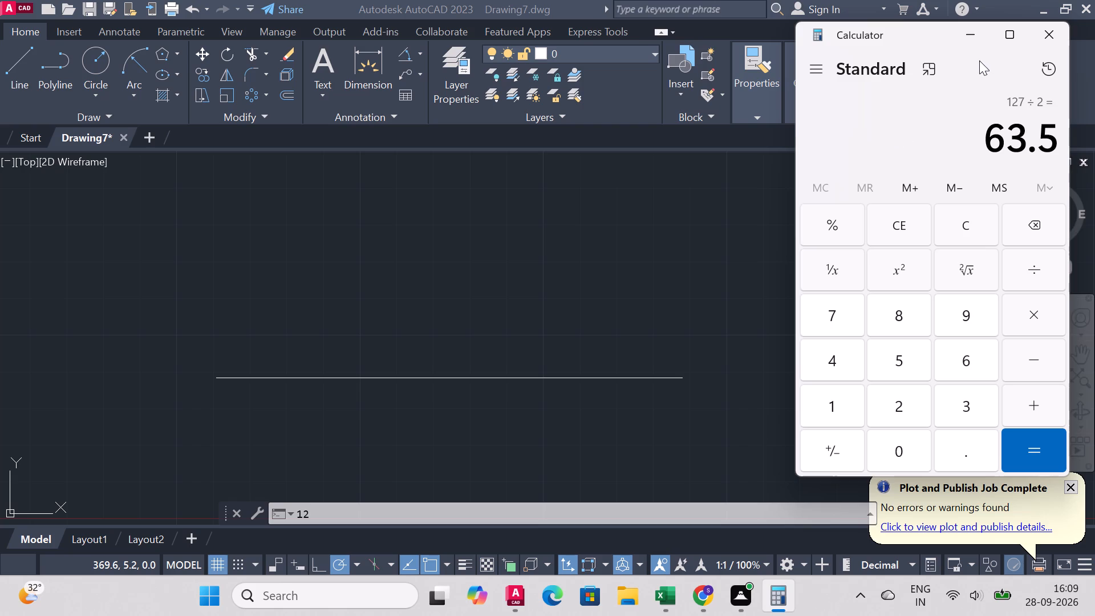
{"action": "left_click", "coordinate": [975, 46]}
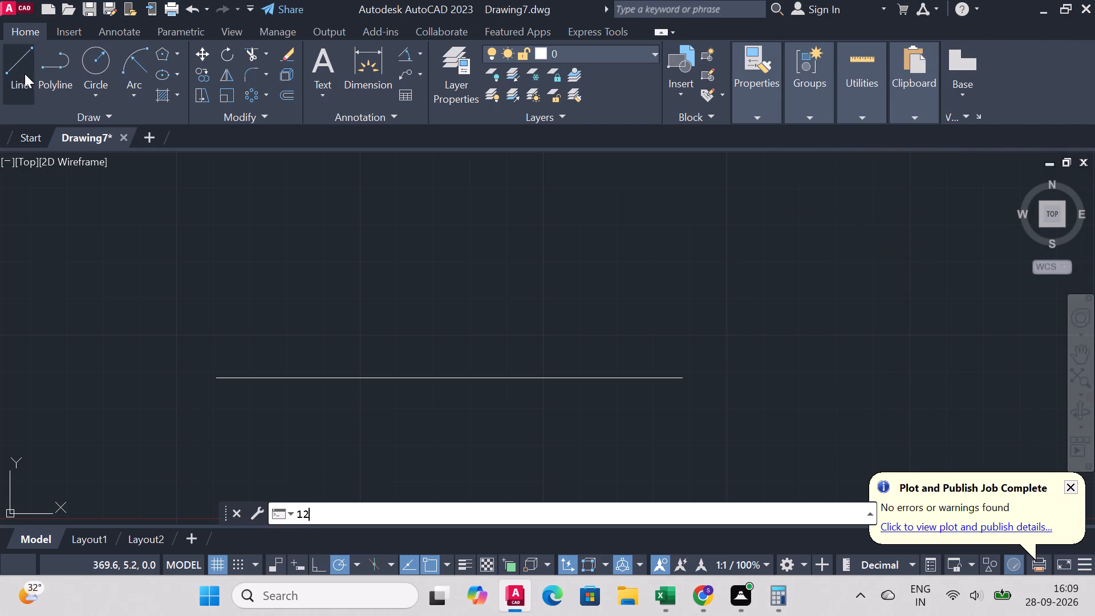
Draw a 63.5 mm line segment along the base line, starting from its left endpoint.
{"action": "left_click", "coordinate": [25, 74]}
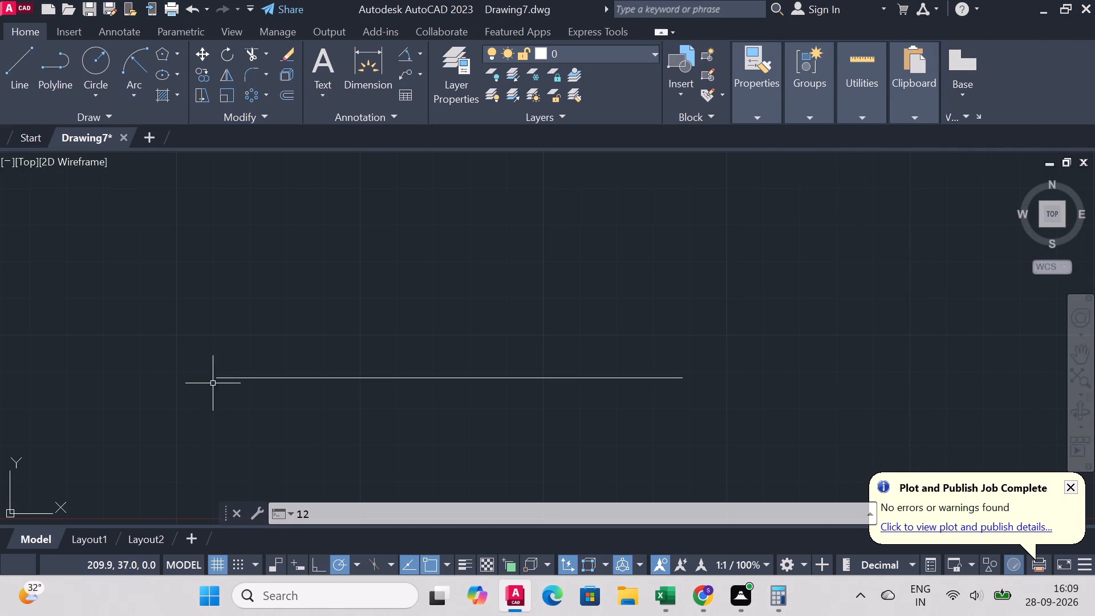
{"action": "left_click", "coordinate": [16, 67]}
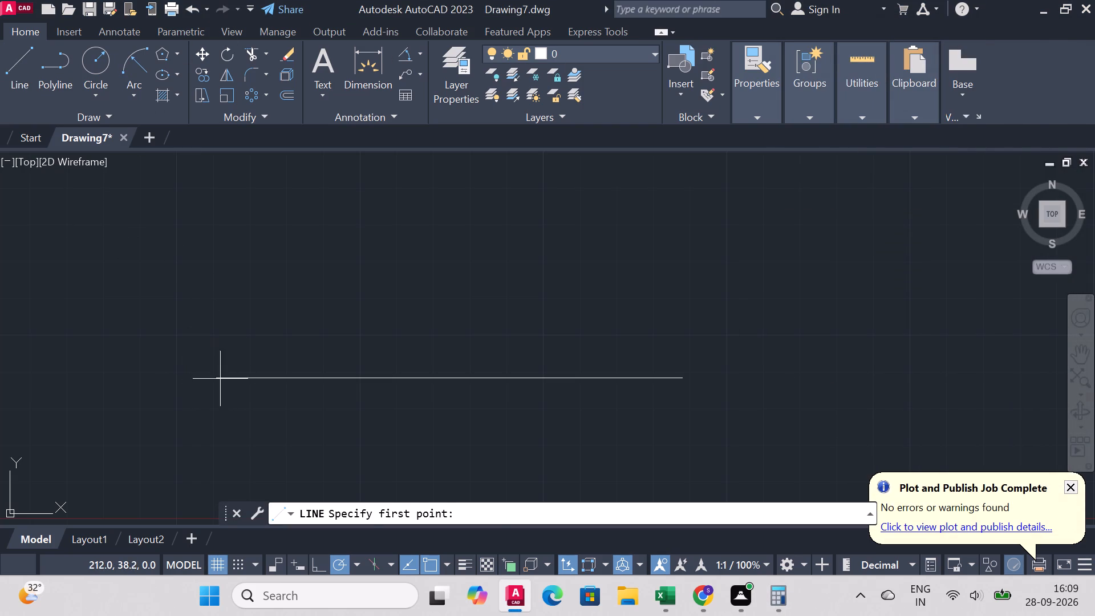
{"action": "left_click", "coordinate": [218, 378]}
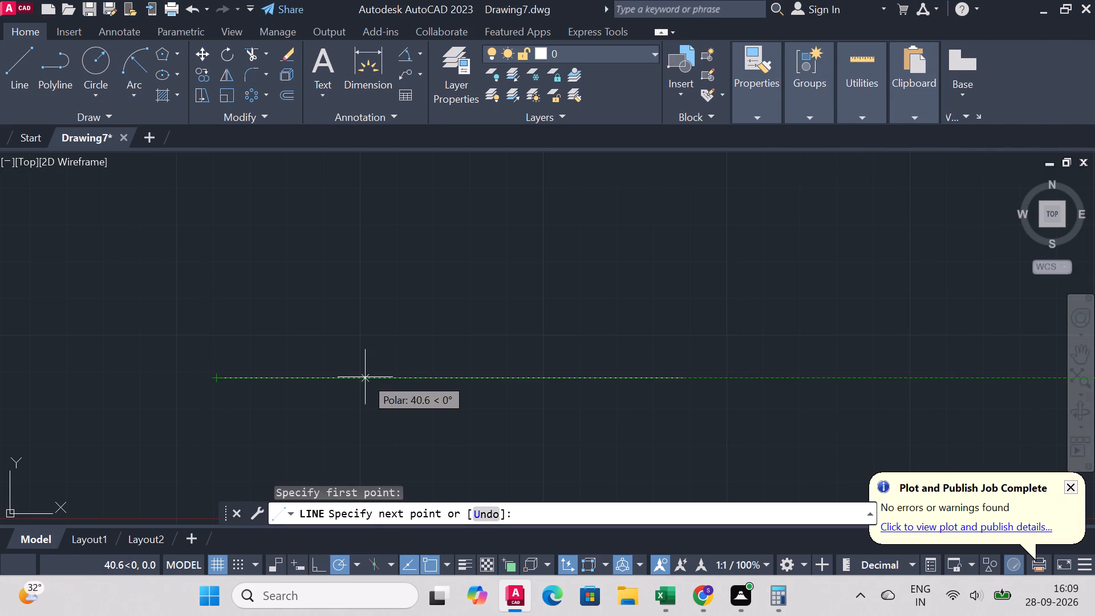
{"action": "type", "text": "63"}
{"action": "type", "text": ".5"}
{"action": "key", "text": "Return"}
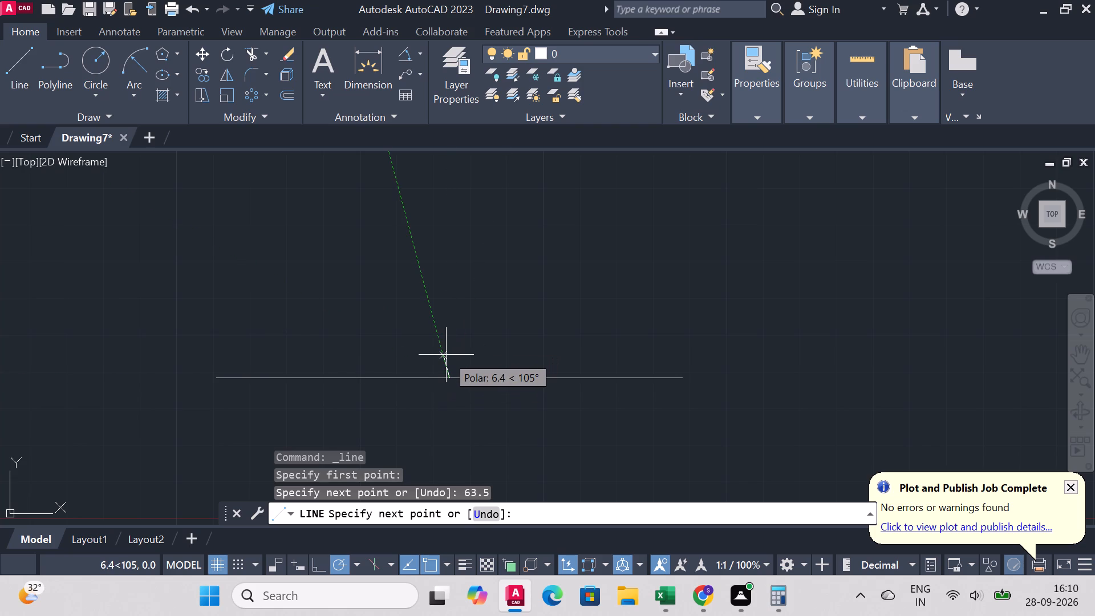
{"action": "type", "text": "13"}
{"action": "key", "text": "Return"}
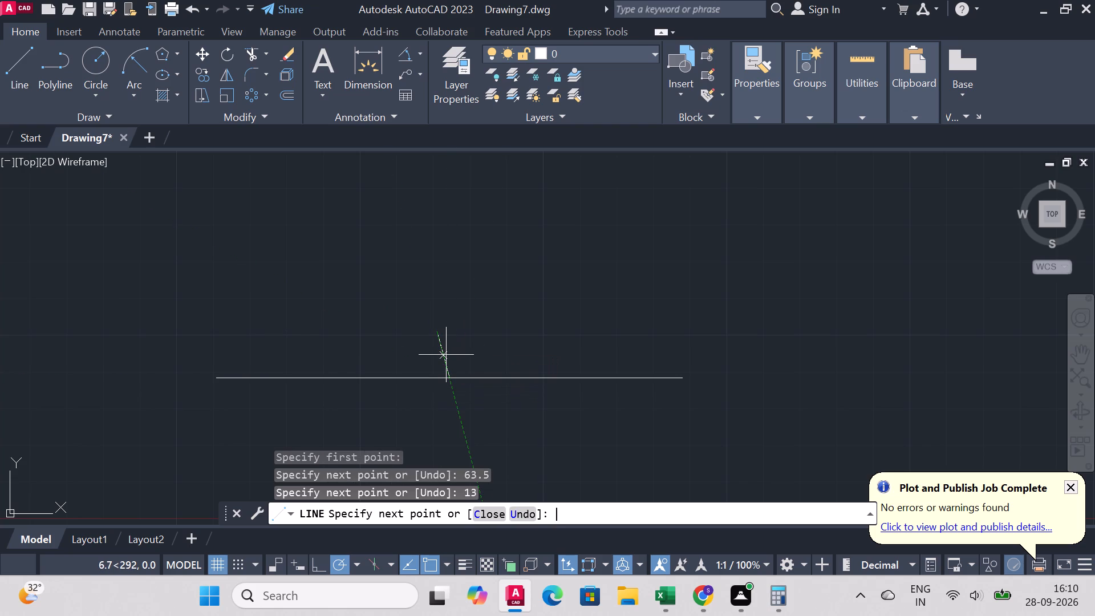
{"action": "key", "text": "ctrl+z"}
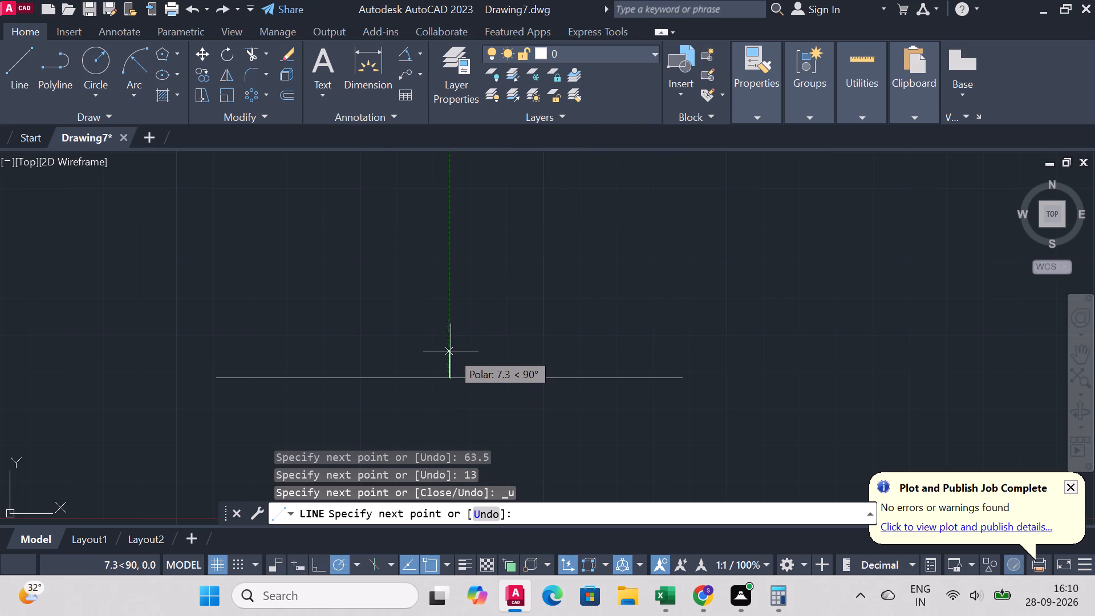
Continue the line with a 13 mm segment vertically upward from the base line's midpoint.
{"action": "type", "text": "13"}
{"action": "key", "text": "Return"}
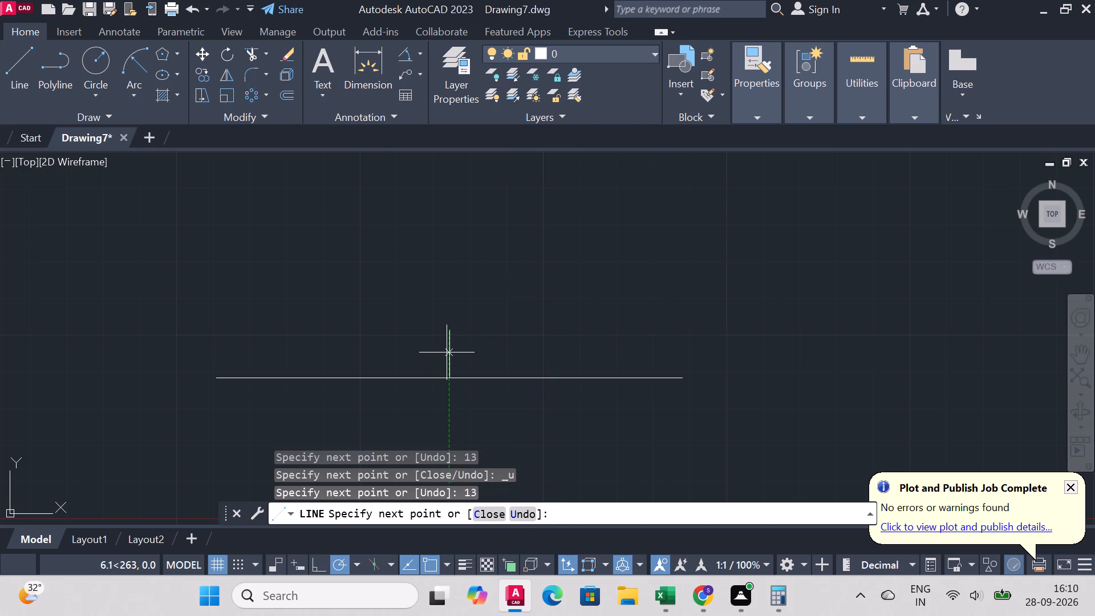
{"action": "right_click", "coordinate": [572, 313]}
{"action": "left_click", "coordinate": [618, 317]}
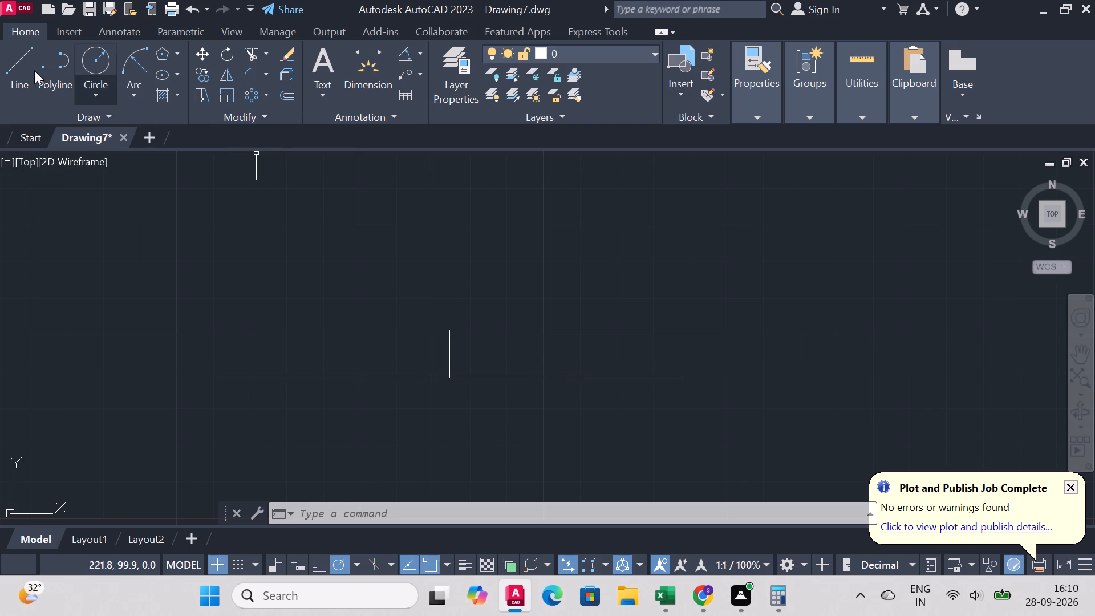
Trim the duplicate line segment overlapping the first half of the base line.
{"action": "left_click", "coordinate": [246, 57]}
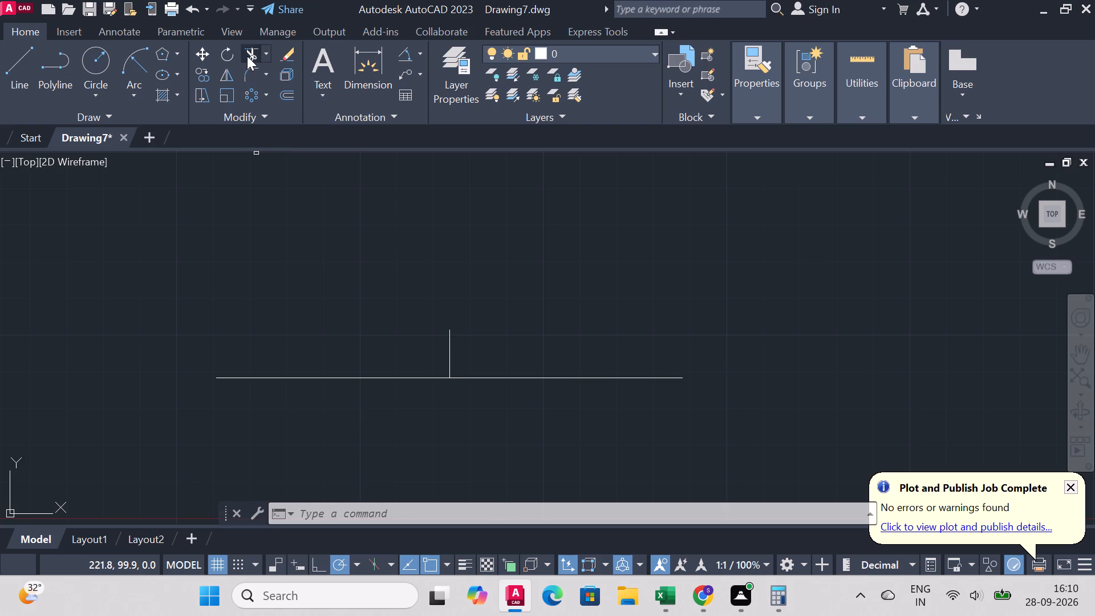
{"action": "left_click", "coordinate": [374, 378]}
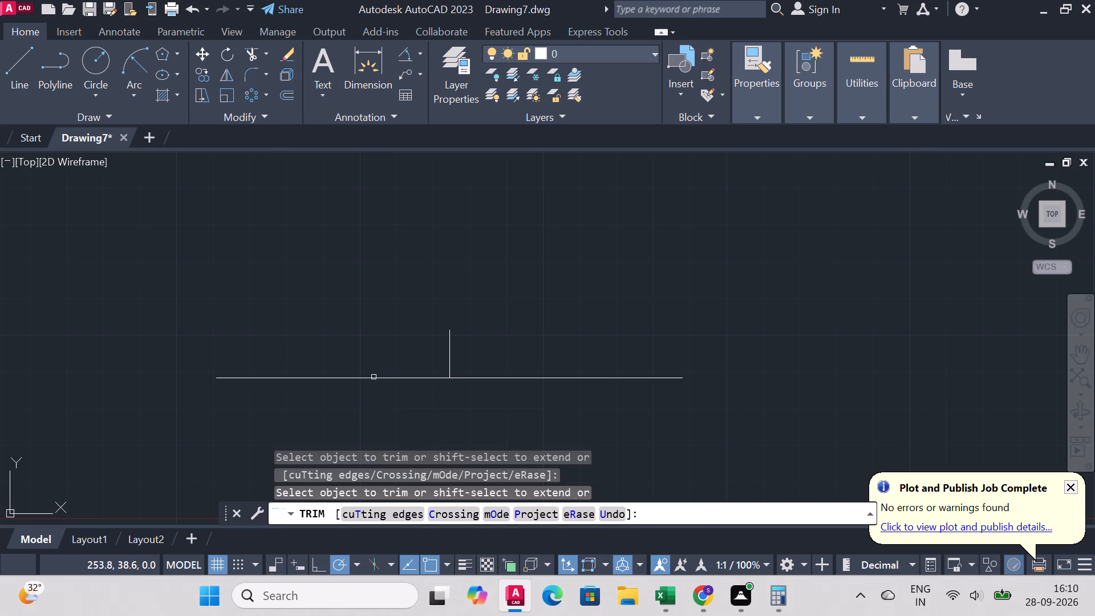
Draw a line from the base line's midpoint 32 mm to the right along it, continuing with a short vertical segment downward.
{"action": "left_click", "coordinate": [17, 49]}
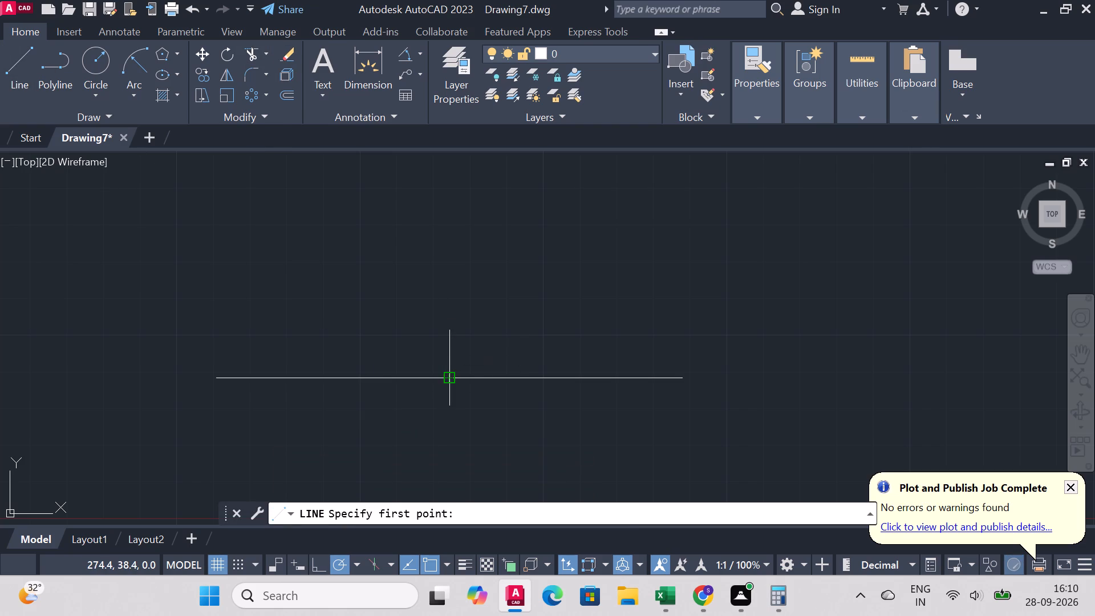
{"action": "left_click", "coordinate": [448, 378]}
{"action": "type", "text": "32"}
{"action": "key", "text": "Return"}
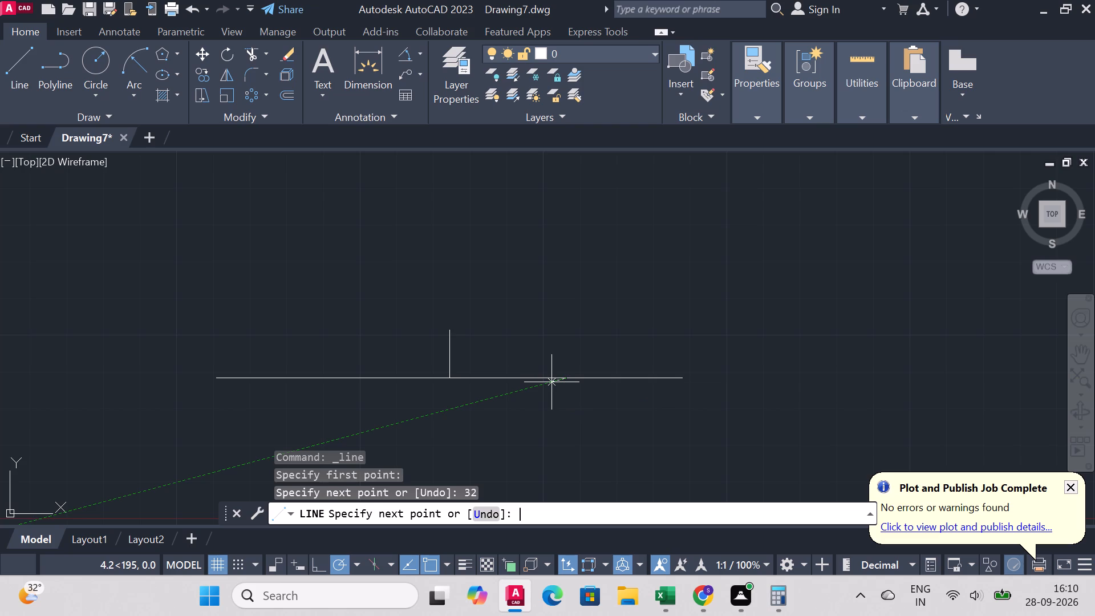
{"action": "left_click", "coordinate": [567, 424]}
{"action": "right_click", "coordinate": [567, 420]}
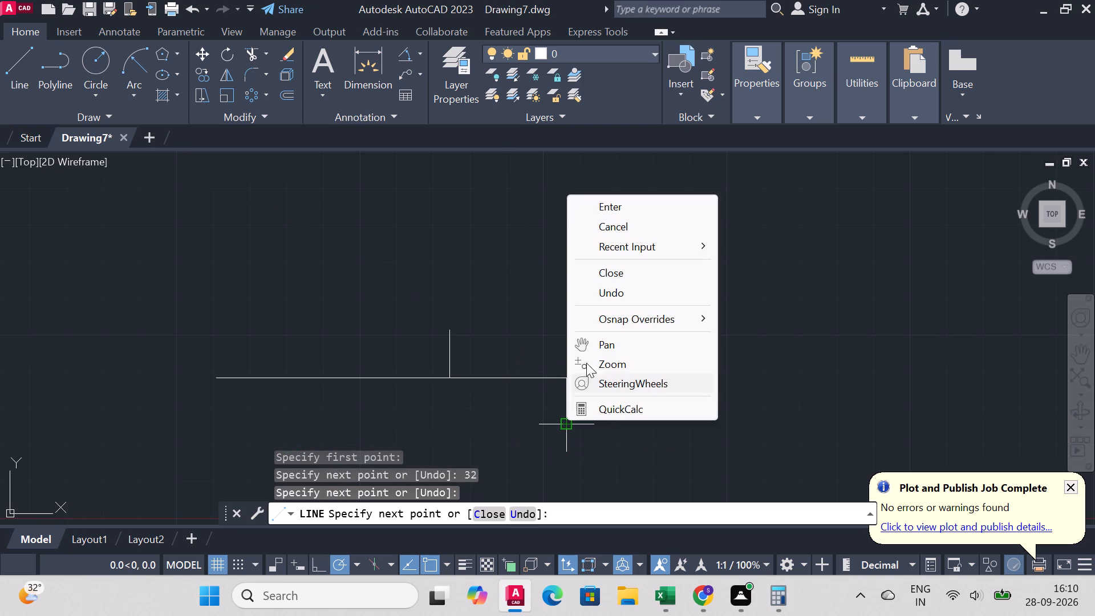
{"action": "left_click", "coordinate": [606, 212]}
Draw a line from the base line's midpoint 32 mm to the left along it, continuing about 6.4 mm vertically downward.
{"action": "right_click", "coordinate": [604, 212]}
{"action": "left_click", "coordinate": [641, 228]}
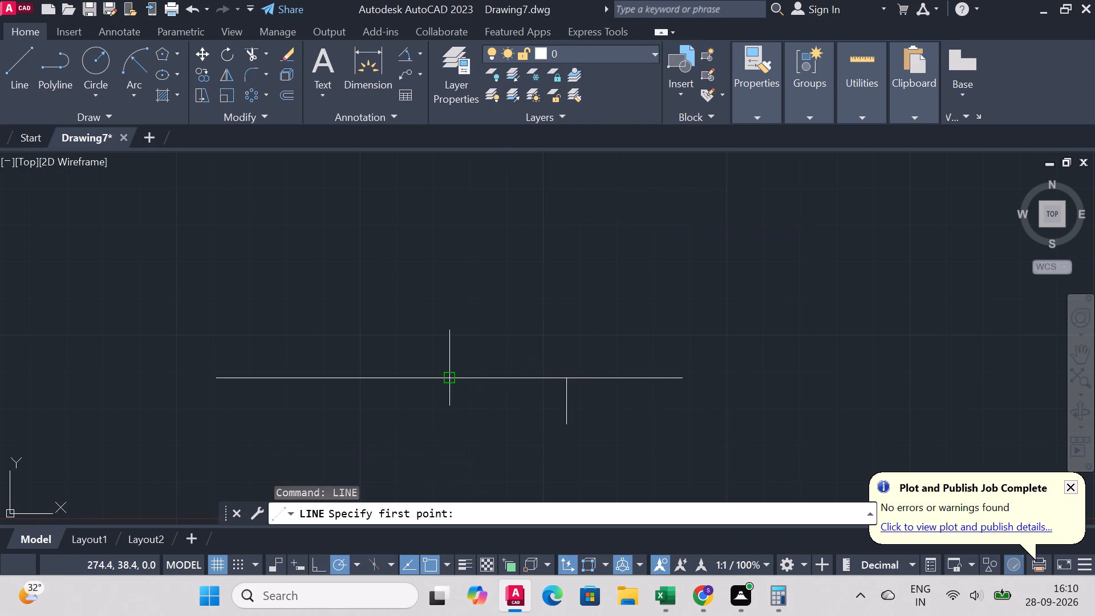
{"action": "left_click", "coordinate": [448, 380]}
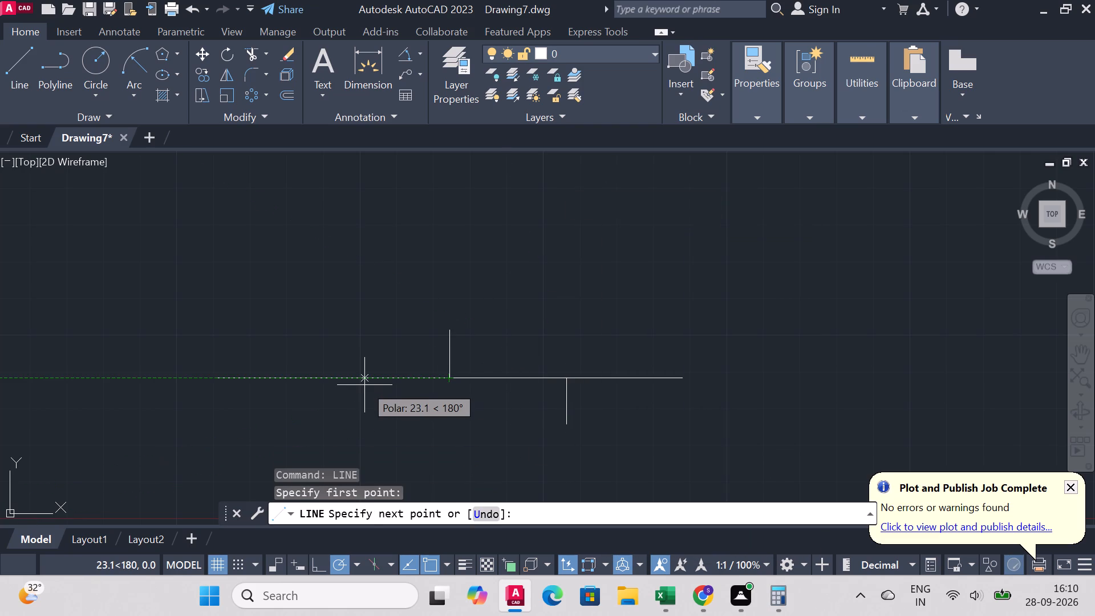
{"action": "type", "text": "32"}
{"action": "key", "text": "Return"}
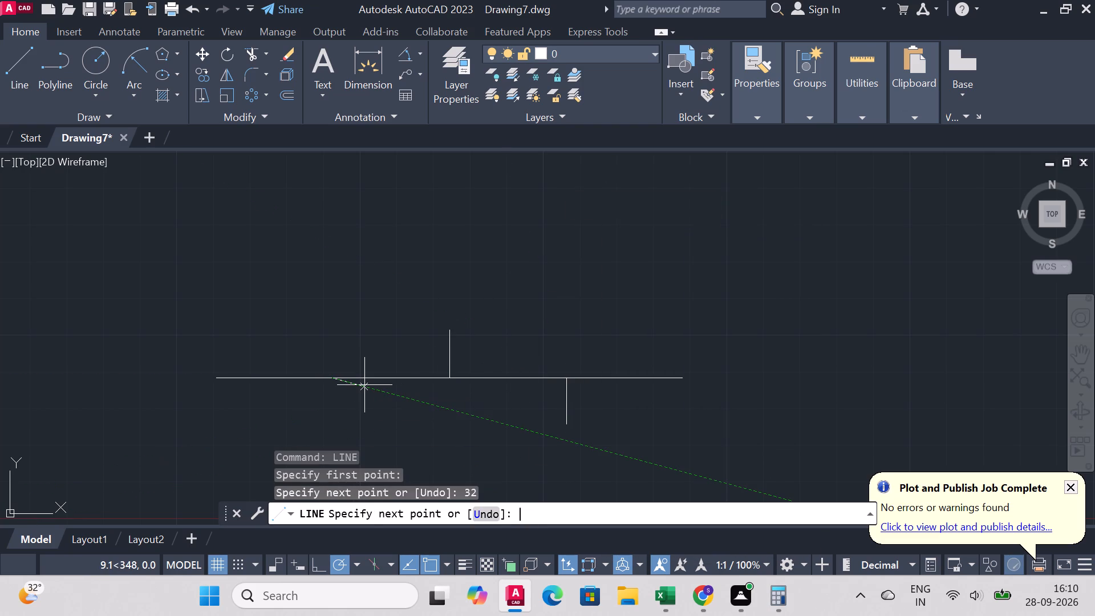
{"action": "left_click", "coordinate": [331, 402]}
{"action": "right_click", "coordinate": [331, 402]}
{"action": "left_click", "coordinate": [393, 188]}
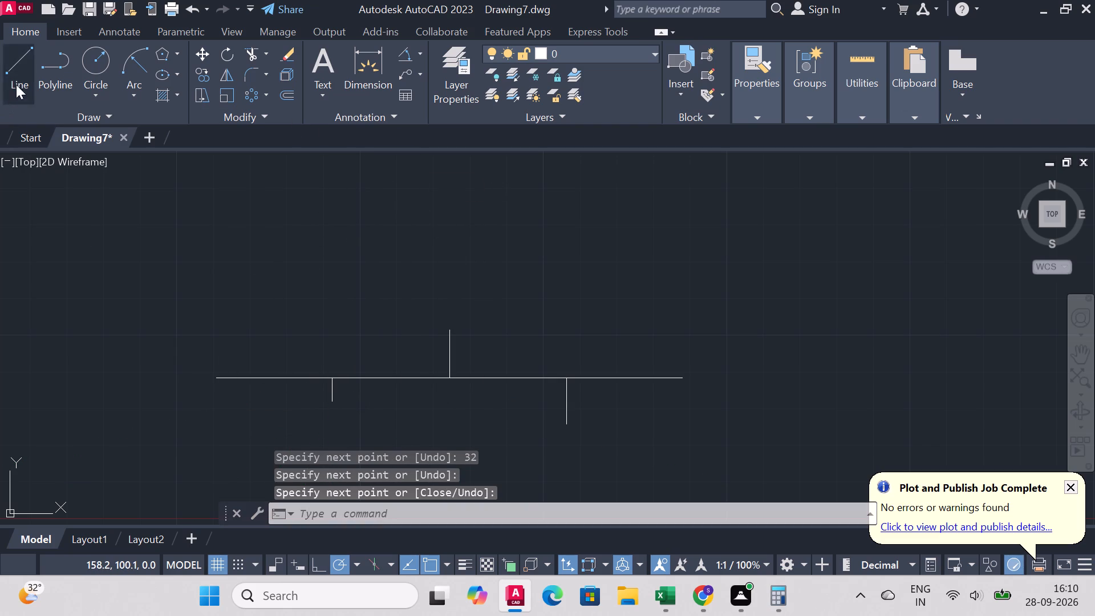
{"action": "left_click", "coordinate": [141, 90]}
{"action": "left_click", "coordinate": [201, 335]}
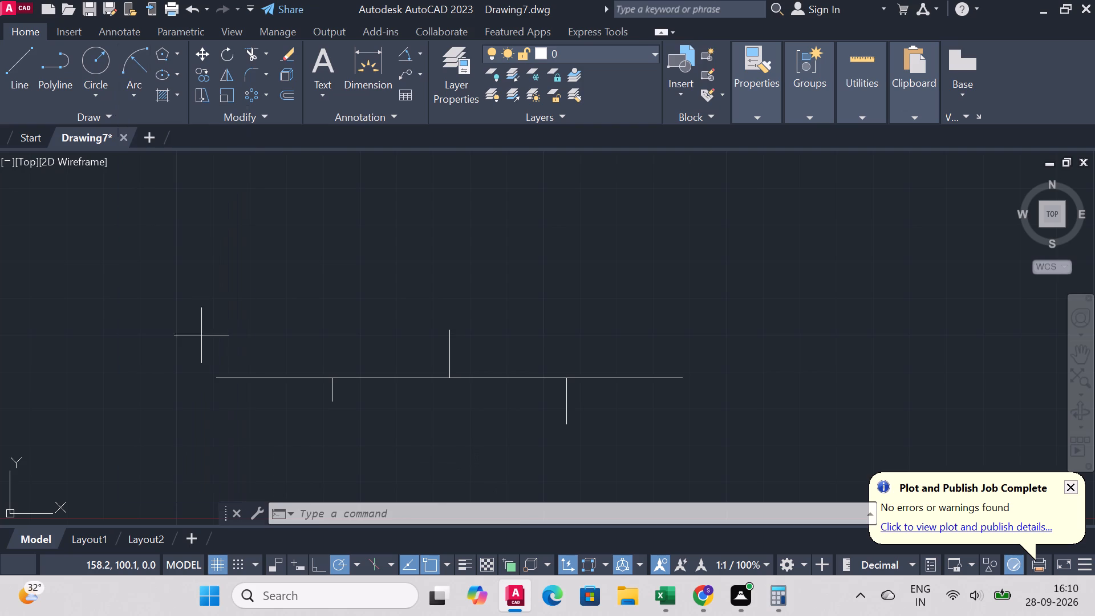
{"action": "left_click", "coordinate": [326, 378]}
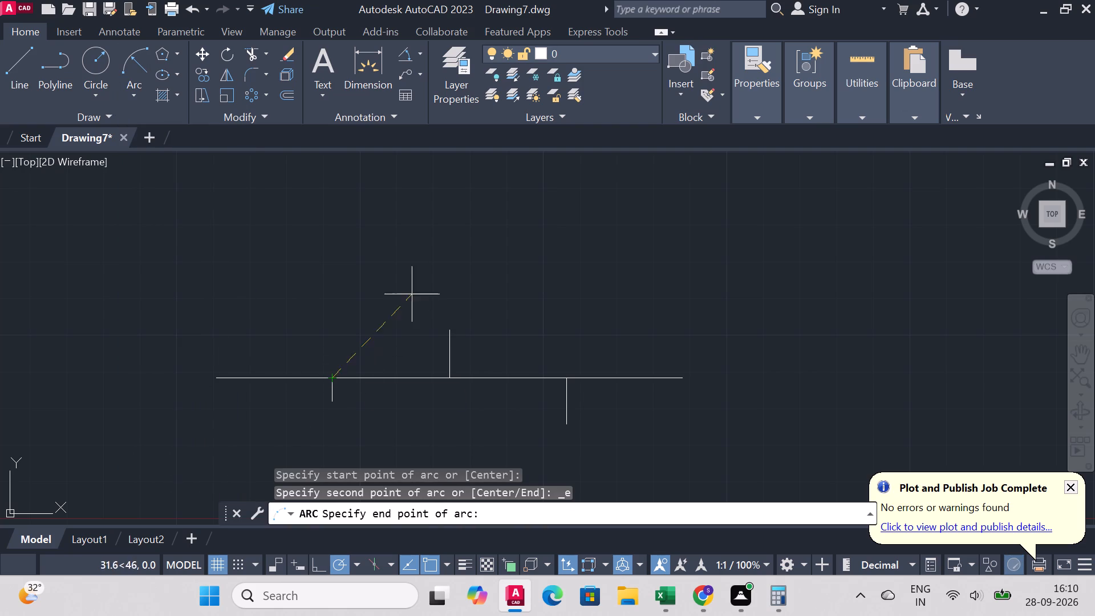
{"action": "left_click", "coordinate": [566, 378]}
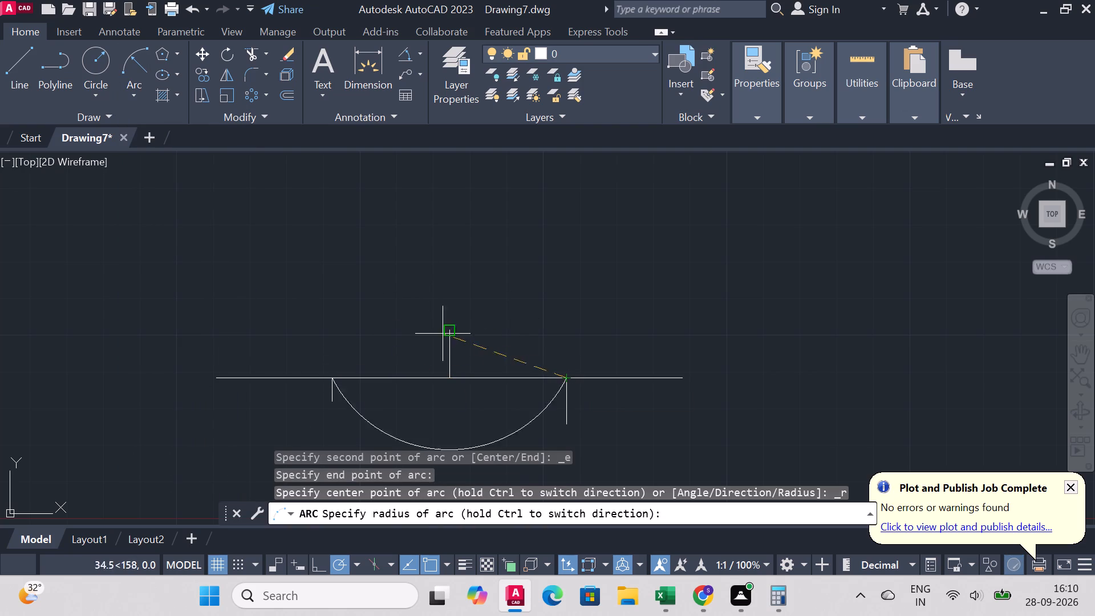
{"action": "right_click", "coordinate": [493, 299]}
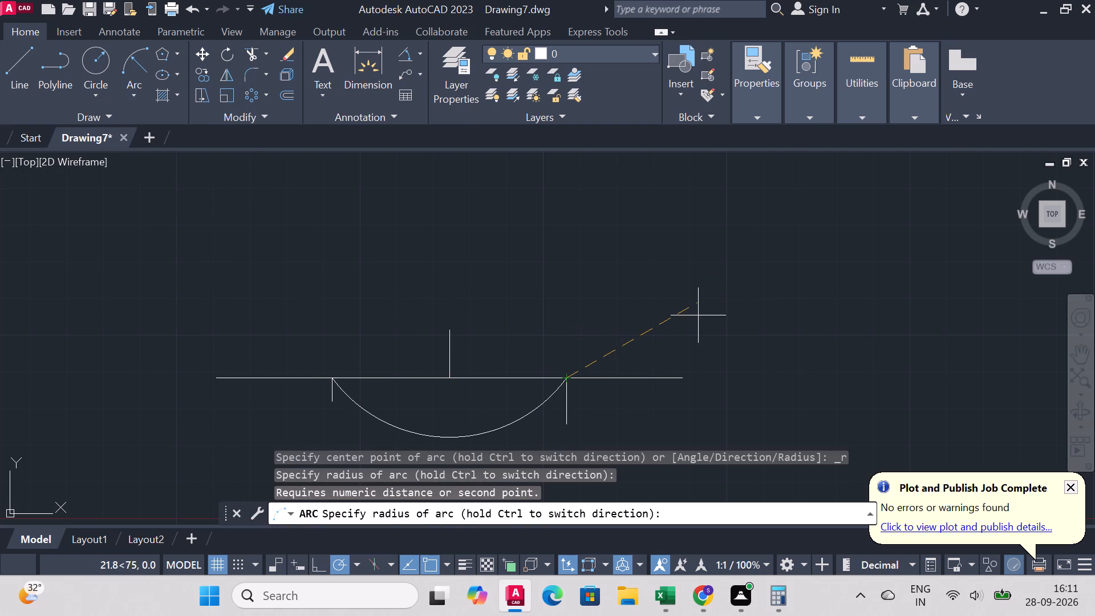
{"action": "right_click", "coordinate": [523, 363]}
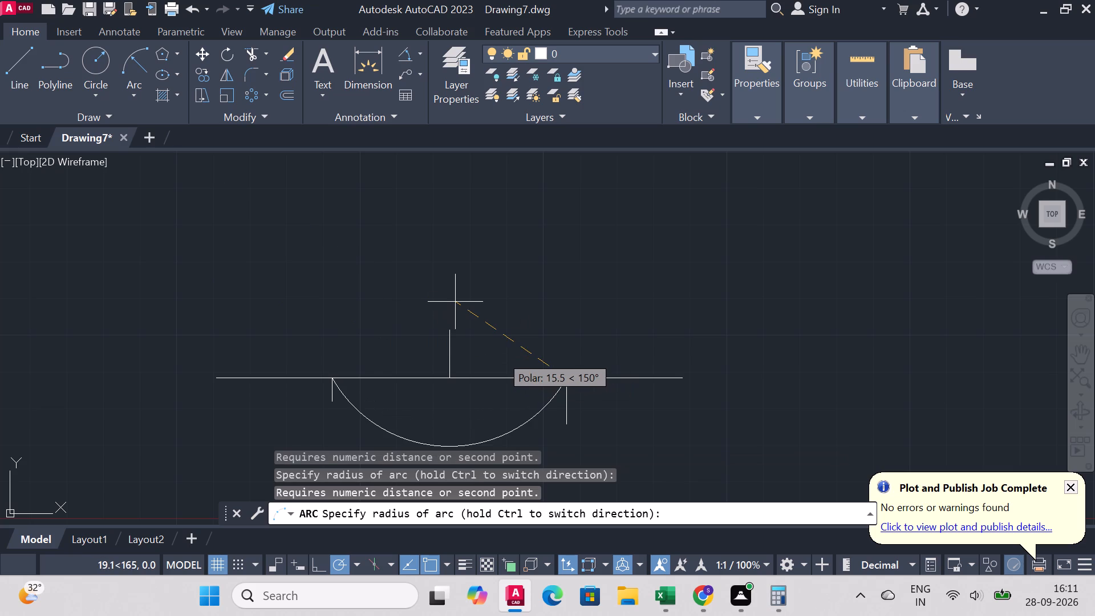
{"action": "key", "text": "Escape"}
Draw a three-point arc through both 32 mm tick points on the base line, bulging up to the central vertical line's top.
{"action": "right_click", "coordinate": [542, 269]}
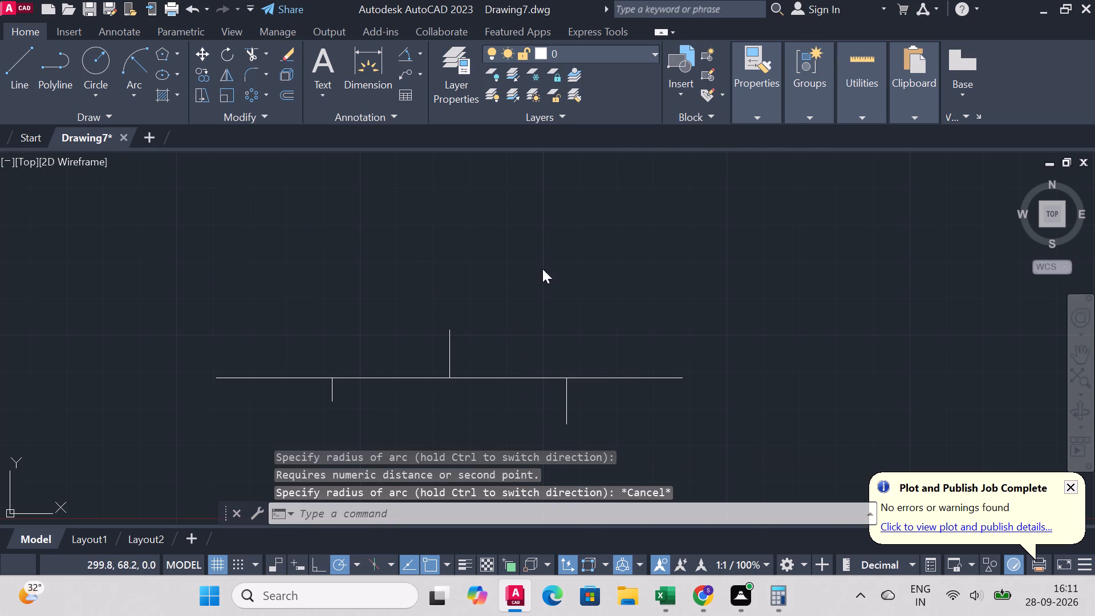
{"action": "left_click", "coordinate": [623, 238]}
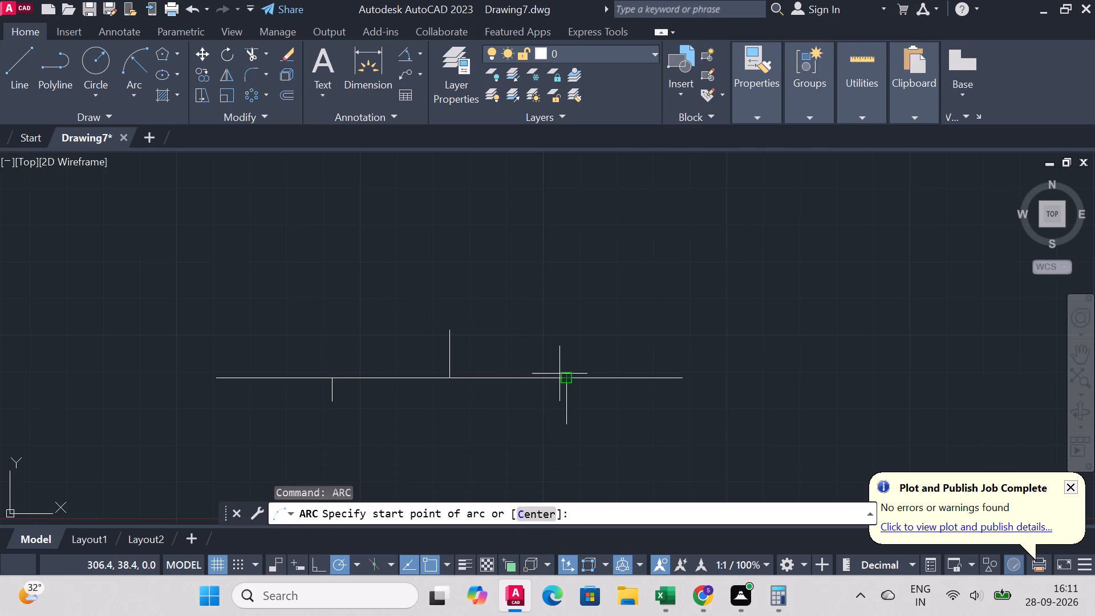
{"action": "left_click", "coordinate": [565, 376]}
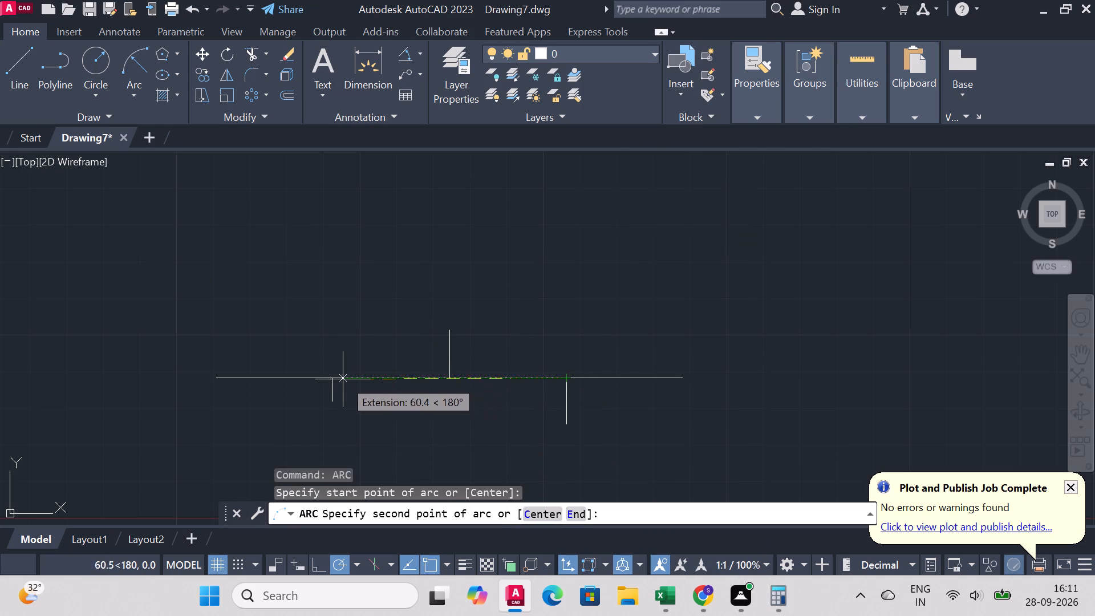
{"action": "left_click", "coordinate": [327, 378]}
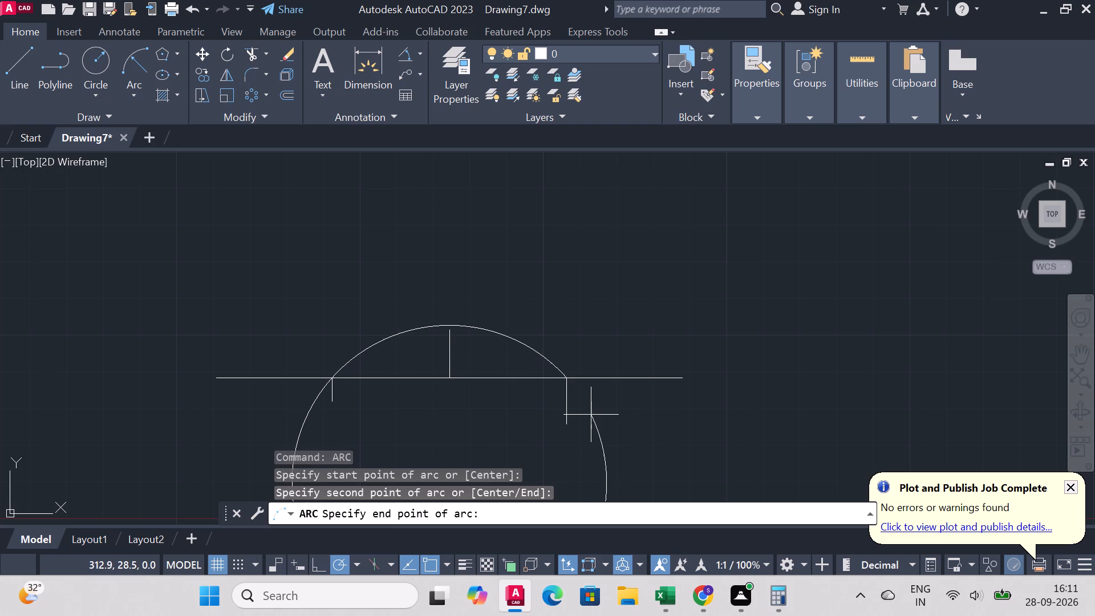
{"action": "left_click", "coordinate": [594, 414]}
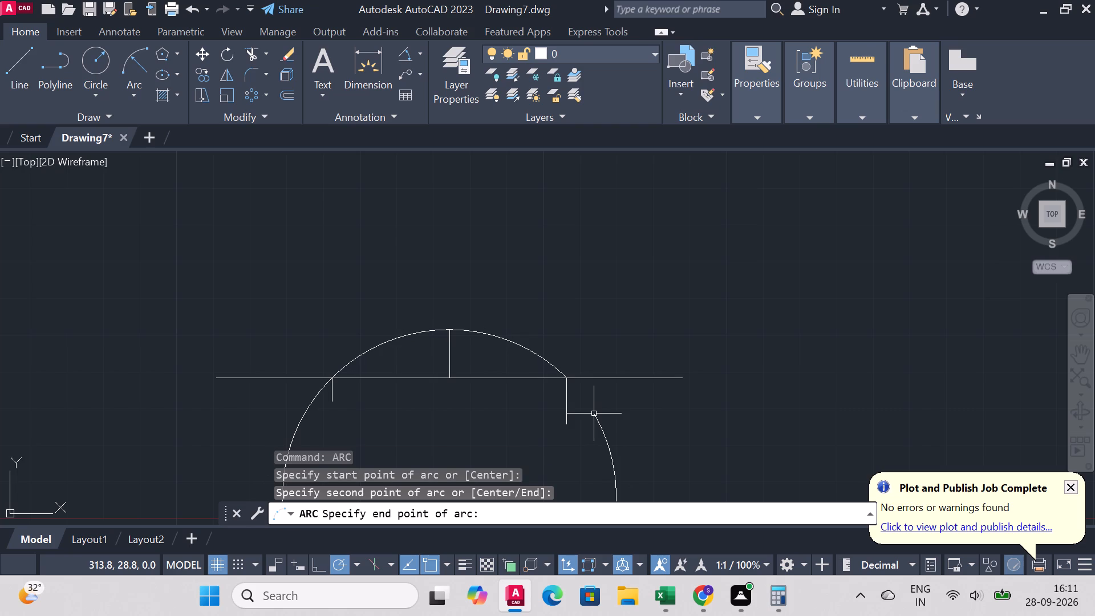
{"action": "right_click", "coordinate": [509, 335]}
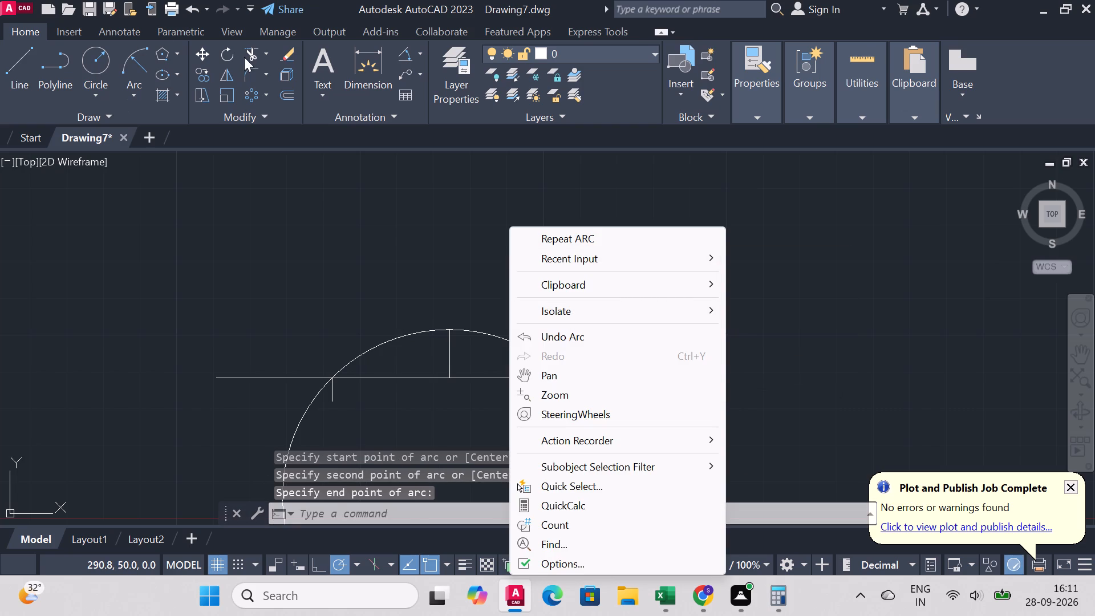
Trim away the part of the arc below the base line.
{"action": "double_click", "coordinate": [250, 54]}
{"action": "scroll", "coordinate": [275, 26], "scroll_direction": "down", "scroll_amount": 4}
{"action": "scroll", "coordinate": [380, 207], "scroll_direction": "down", "scroll_amount": 3}
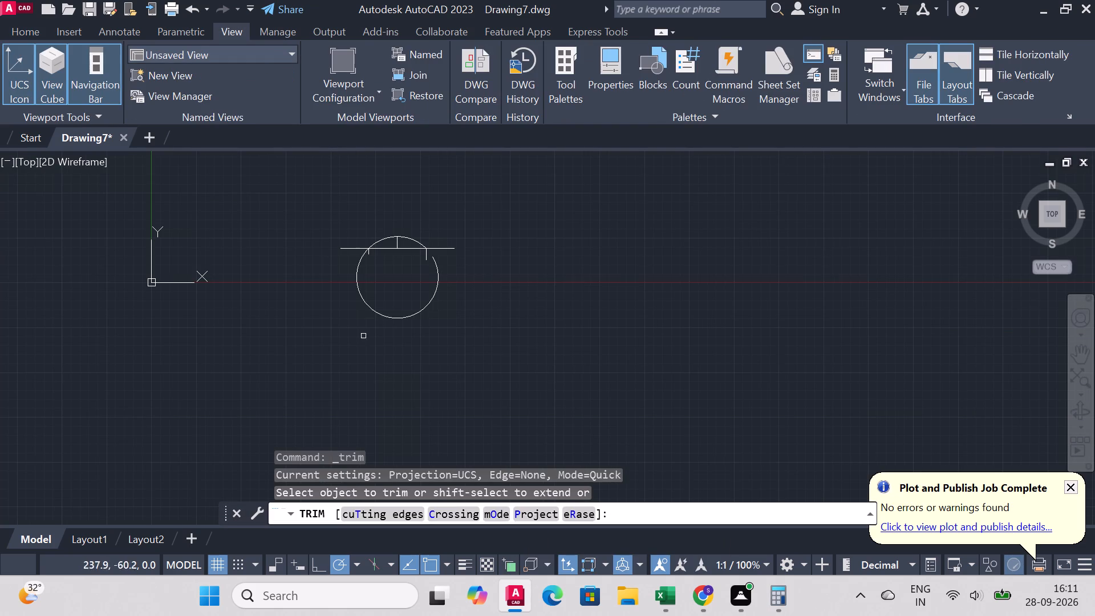
{"action": "left_click", "coordinate": [359, 278]}
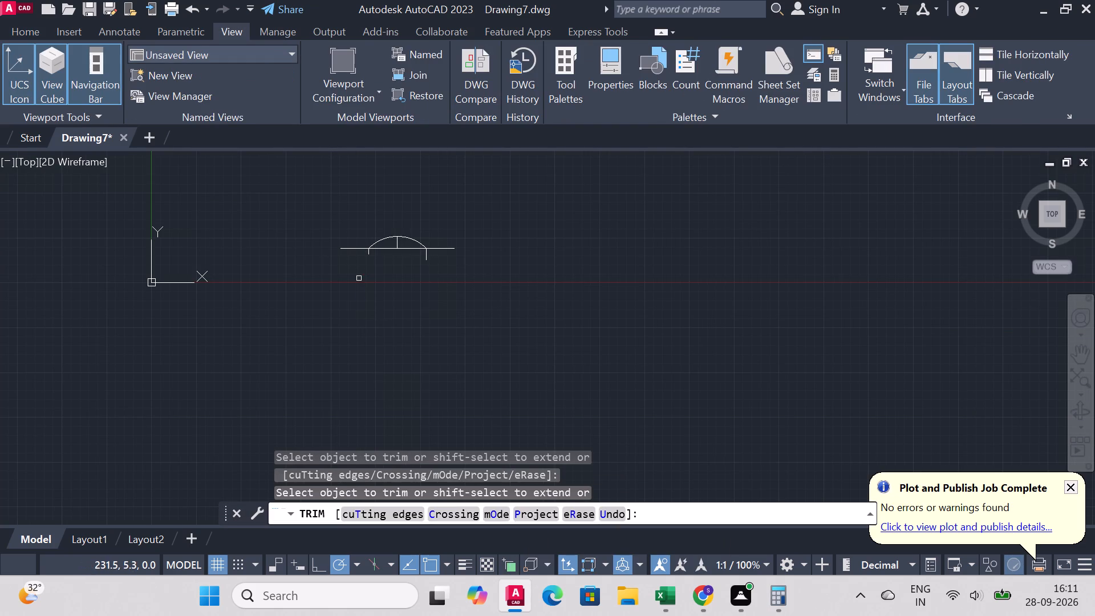
Draw a short vertical line from the top of the 13 mm central line upward past the arc.
{"action": "left_click", "coordinate": [31, 38]}
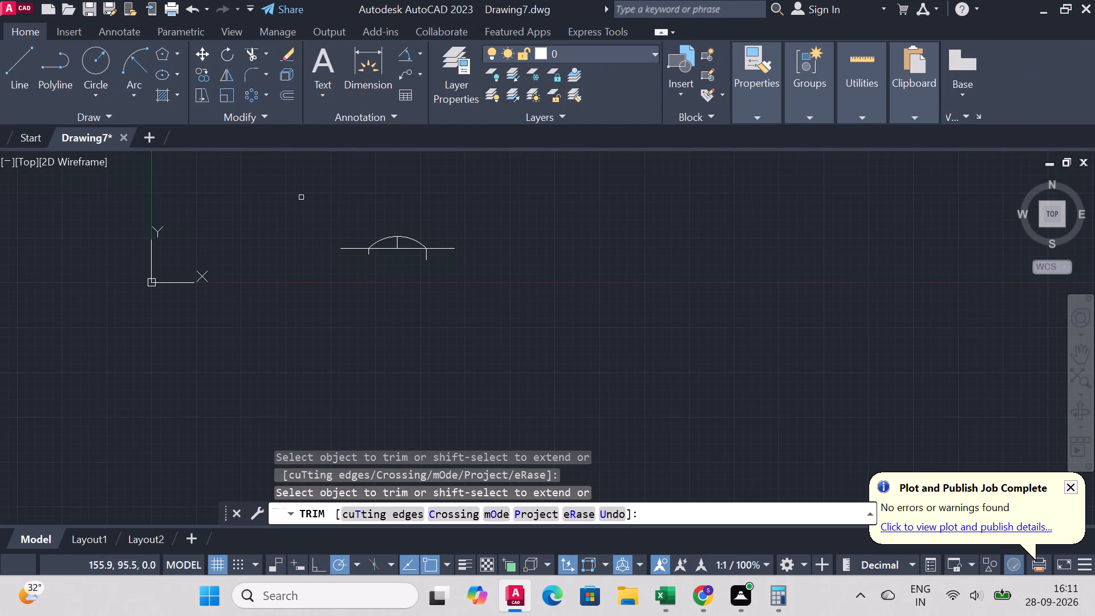
{"action": "scroll", "coordinate": [451, 299], "scroll_direction": "up", "scroll_amount": 2}
{"action": "scroll", "coordinate": [321, 218], "scroll_direction": "down", "scroll_amount": 2}
{"action": "scroll", "coordinate": [319, 212], "scroll_direction": "up", "scroll_amount": 4}
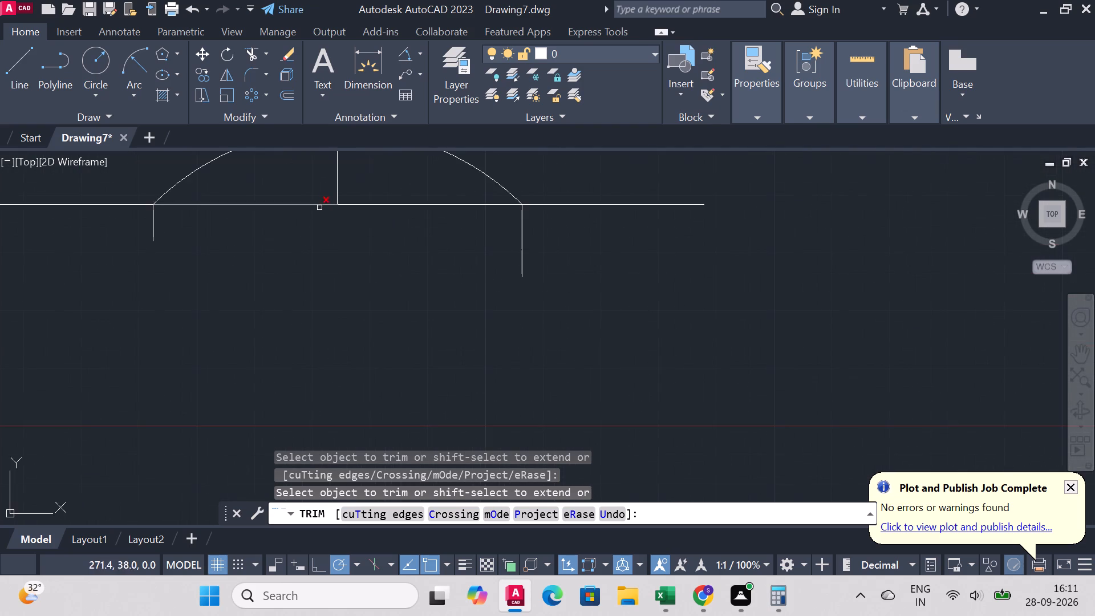
{"action": "scroll", "coordinate": [340, 314], "scroll_direction": "down", "scroll_amount": 3}
{"action": "scroll", "coordinate": [317, 241], "scroll_direction": "up", "scroll_amount": 4}
{"action": "scroll", "coordinate": [332, 251], "scroll_direction": "down", "scroll_amount": 3}
{"action": "scroll", "coordinate": [340, 280], "scroll_direction": "up", "scroll_amount": 4}
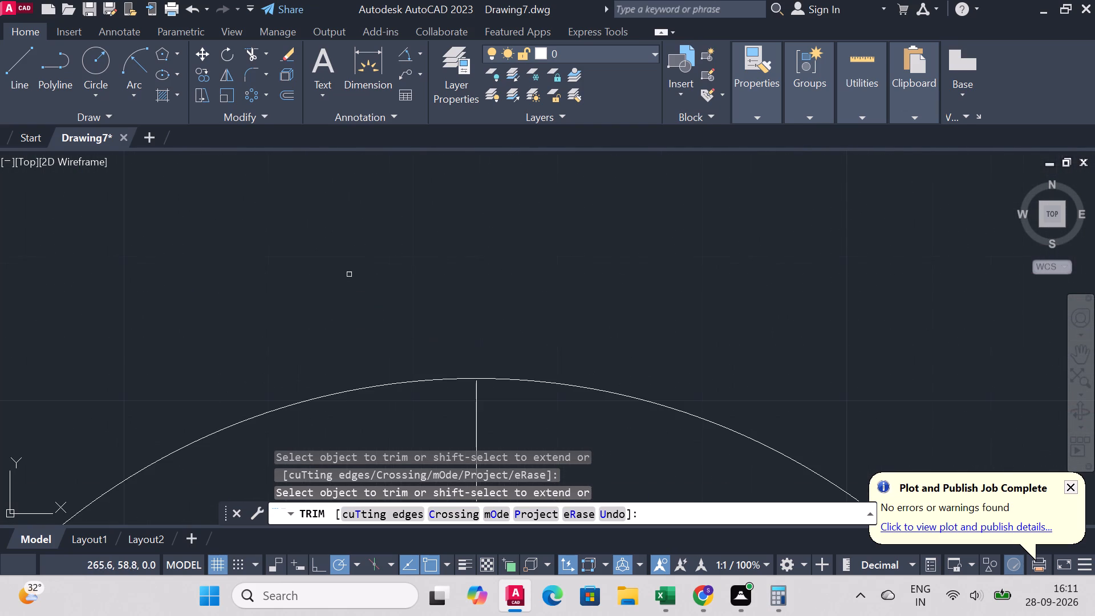
{"action": "scroll", "coordinate": [514, 362], "scroll_direction": "down", "scroll_amount": 1}
{"action": "scroll", "coordinate": [514, 354], "scroll_direction": "up", "scroll_amount": 3}
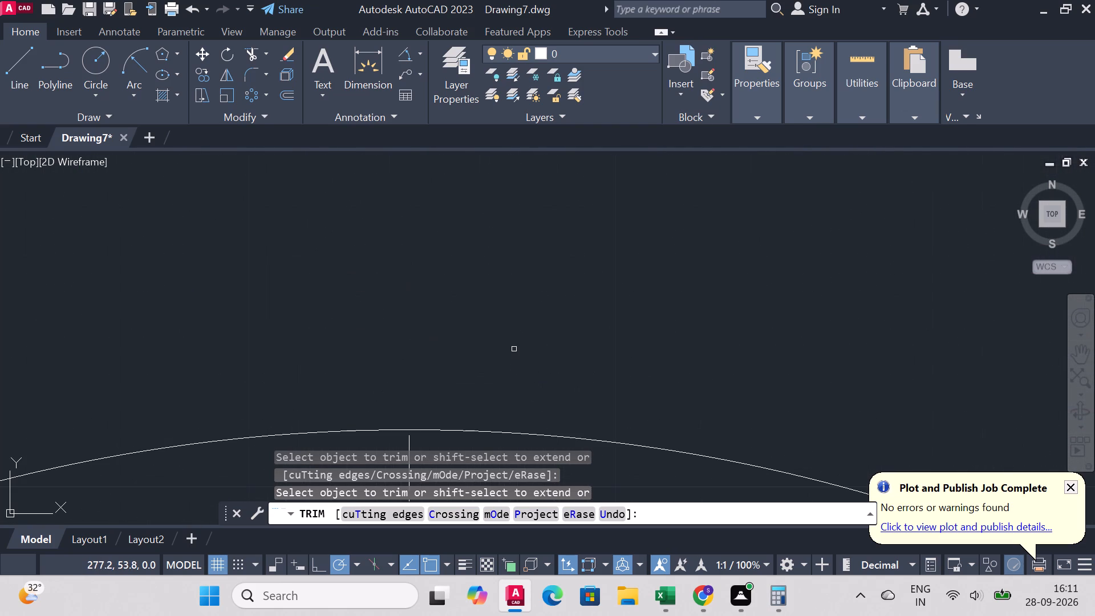
{"action": "left_click", "coordinate": [6, 62]}
{"action": "scroll", "coordinate": [485, 220], "scroll_direction": "down", "scroll_amount": 1}
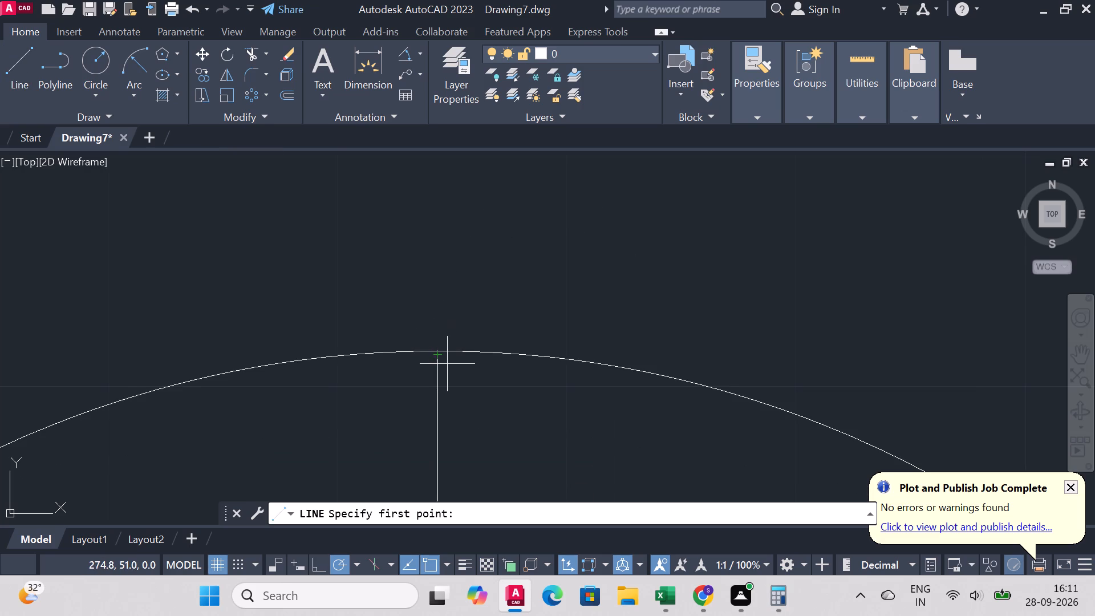
{"action": "scroll", "coordinate": [441, 342], "scroll_direction": "up", "scroll_amount": 2}
{"action": "left_click", "coordinate": [425, 379]}
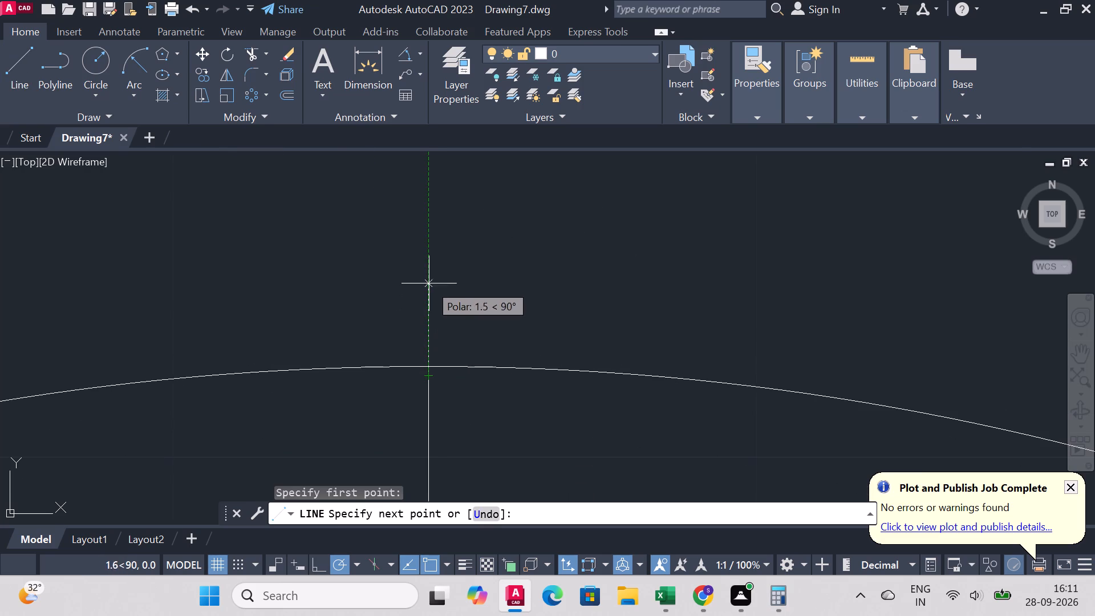
{"action": "left_click", "coordinate": [433, 240]}
{"action": "right_click", "coordinate": [433, 240]}
{"action": "left_click", "coordinate": [466, 244]}
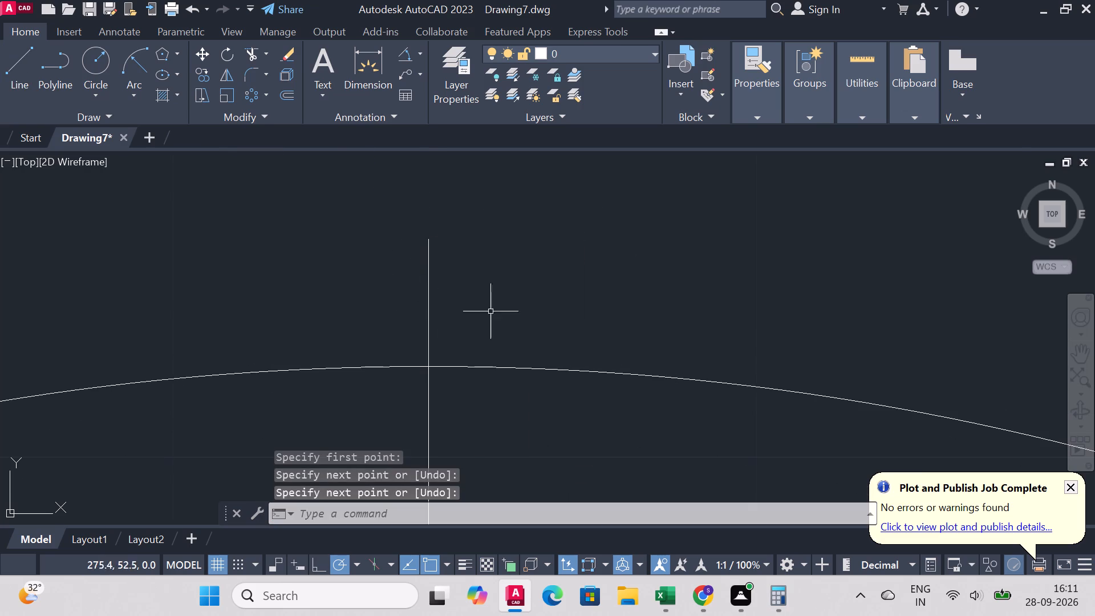
Move the arc down from its apex onto the top endpoint of the 13 mm central line.
{"action": "left_click", "coordinate": [195, 50]}
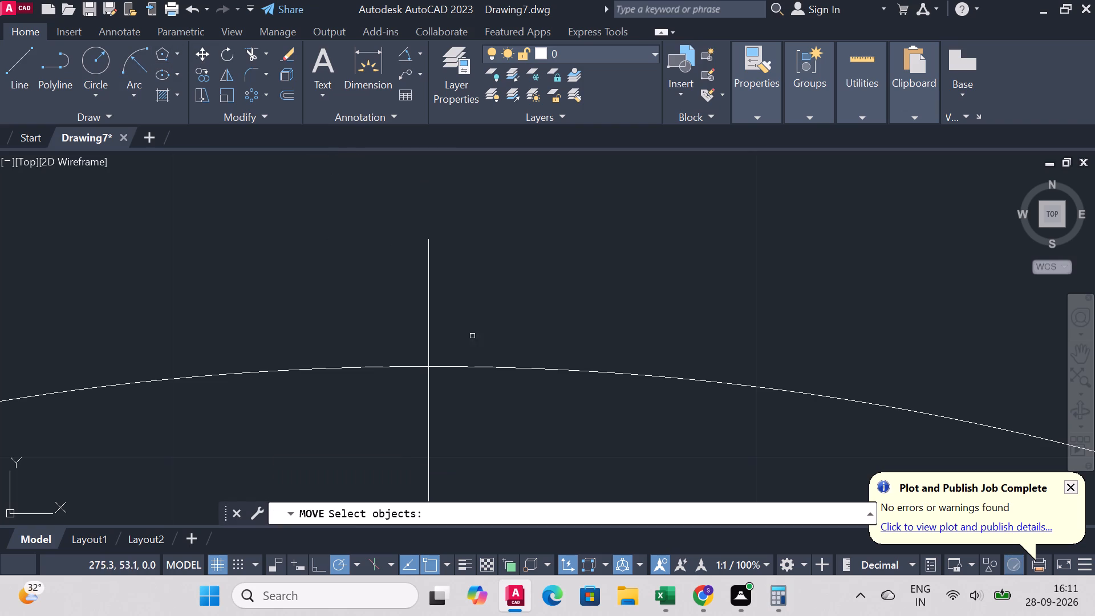
{"action": "left_click", "coordinate": [491, 368]}
{"action": "right_click", "coordinate": [478, 265]}
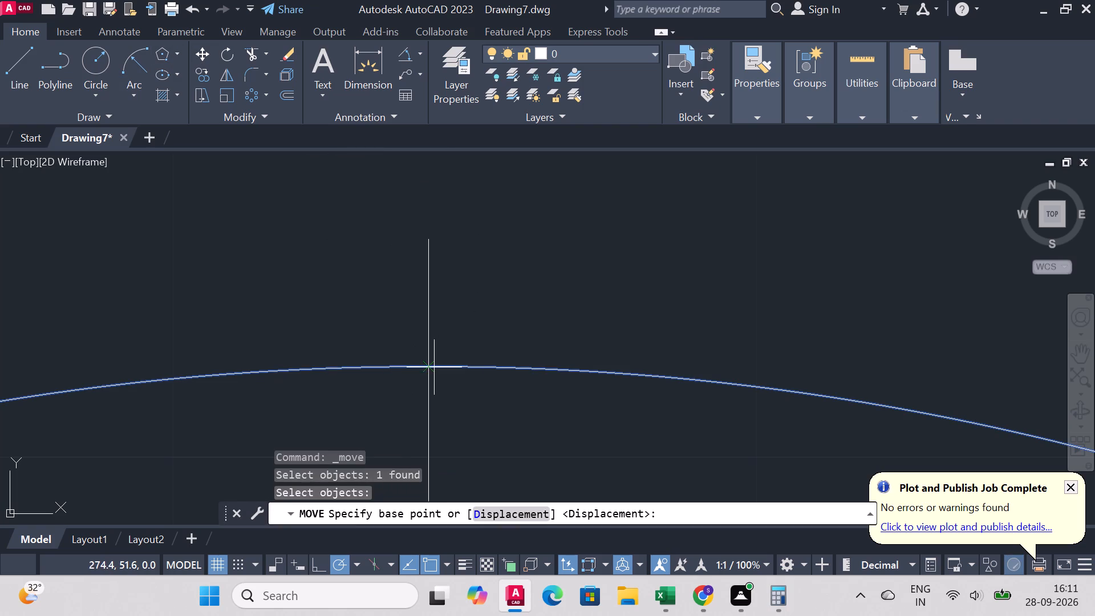
{"action": "left_click", "coordinate": [423, 368]}
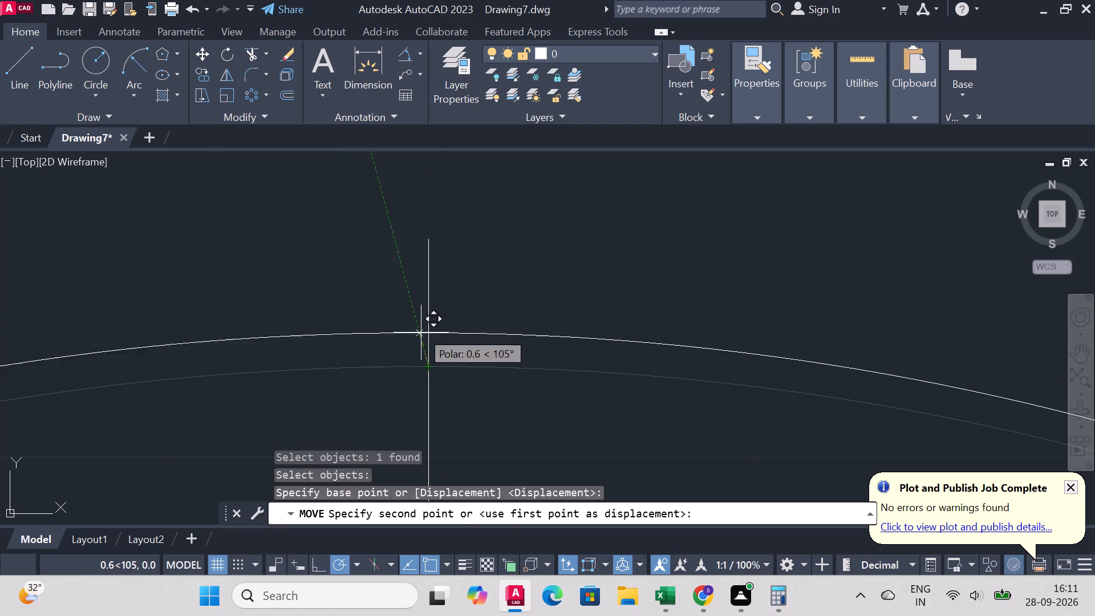
{"action": "left_click", "coordinate": [433, 377]}
Trim away the vertical tick line hanging below the base line at the arc's left end.
{"action": "scroll", "coordinate": [462, 311], "scroll_direction": "down", "scroll_amount": 3}
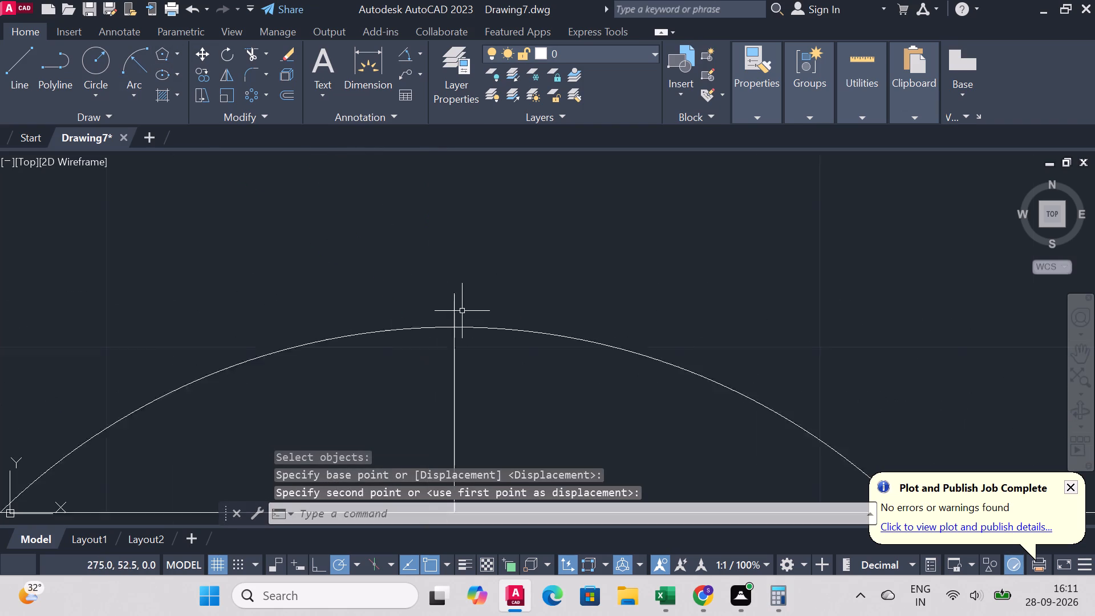
{"action": "scroll", "coordinate": [462, 311], "scroll_direction": "down", "scroll_amount": 1}
{"action": "scroll", "coordinate": [393, 358], "scroll_direction": "down", "scroll_amount": 2}
{"action": "scroll", "coordinate": [328, 382], "scroll_direction": "up", "scroll_amount": 3}
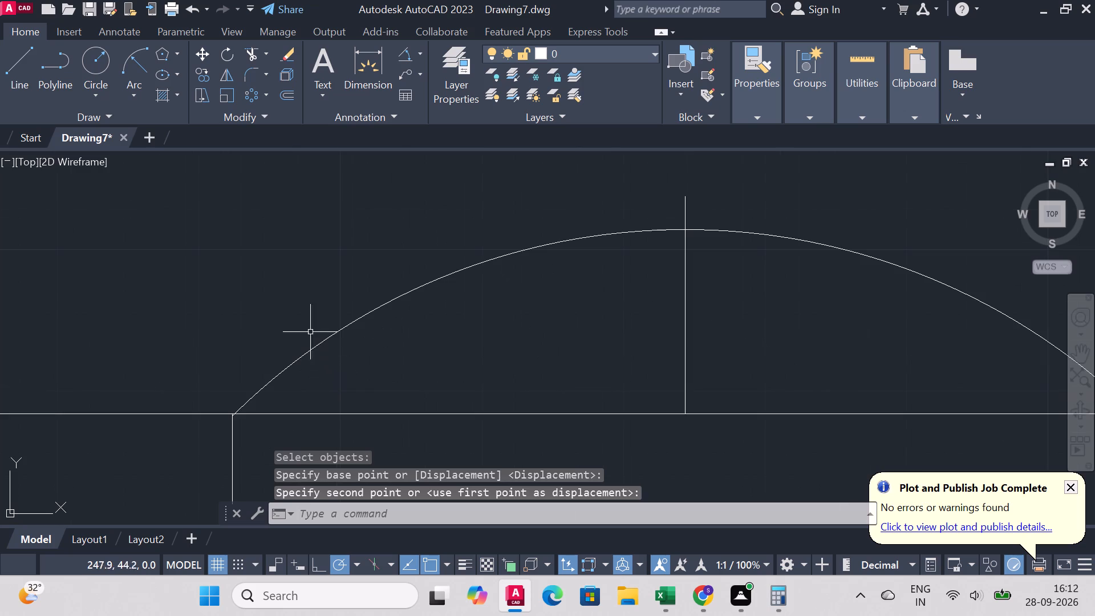
{"action": "left_click", "coordinate": [249, 52]}
{"action": "scroll", "coordinate": [294, 395], "scroll_direction": "down", "scroll_amount": 2}
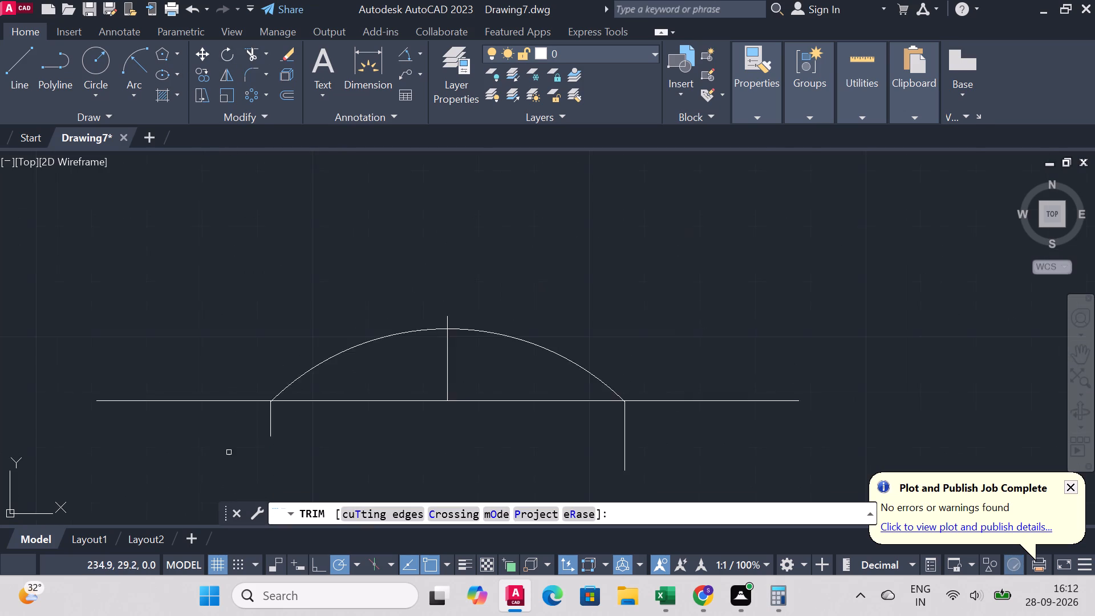
{"action": "scroll", "coordinate": [229, 452], "scroll_direction": "up", "scroll_amount": 3}
{"action": "scroll", "coordinate": [386, 280], "scroll_direction": "up", "scroll_amount": 1}
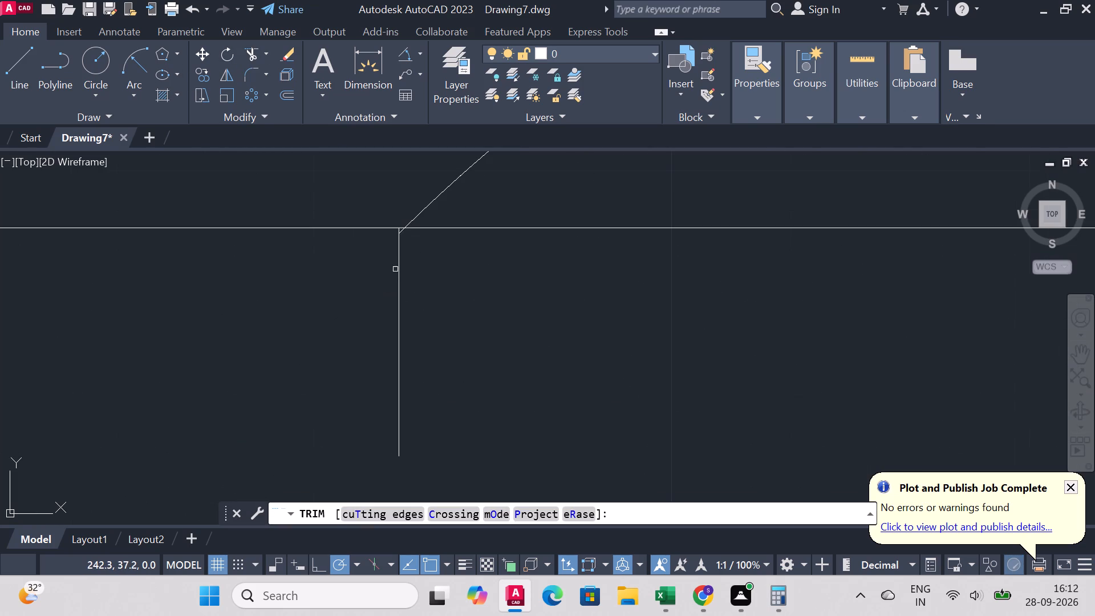
{"action": "left_click", "coordinate": [396, 266]}
{"action": "scroll", "coordinate": [404, 218], "scroll_direction": "up", "scroll_amount": 3}
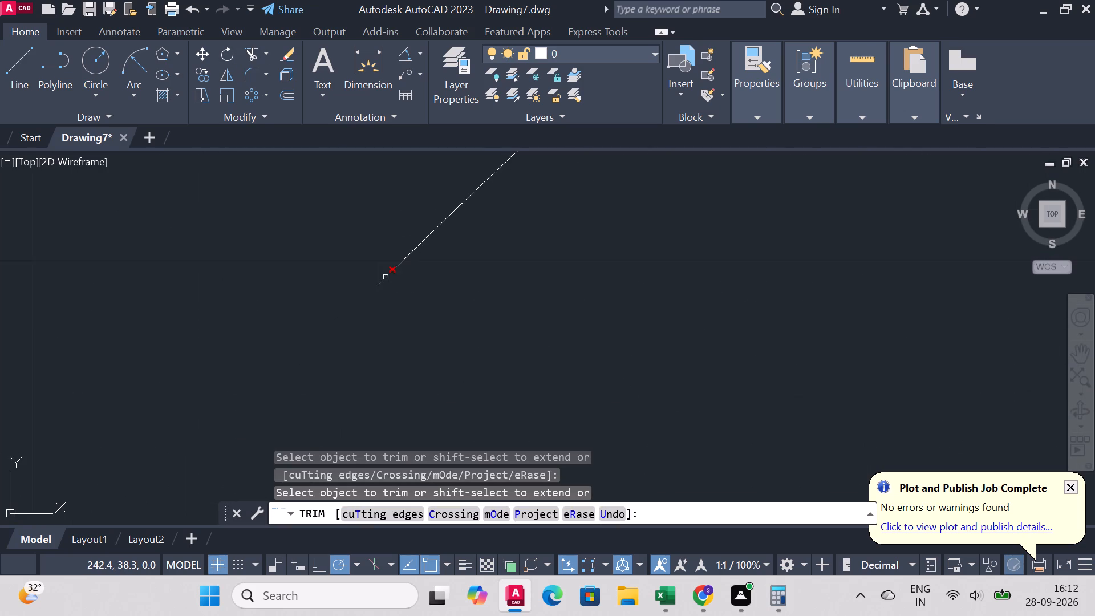
{"action": "left_click", "coordinate": [386, 275]}
{"action": "left_click", "coordinate": [379, 275]}
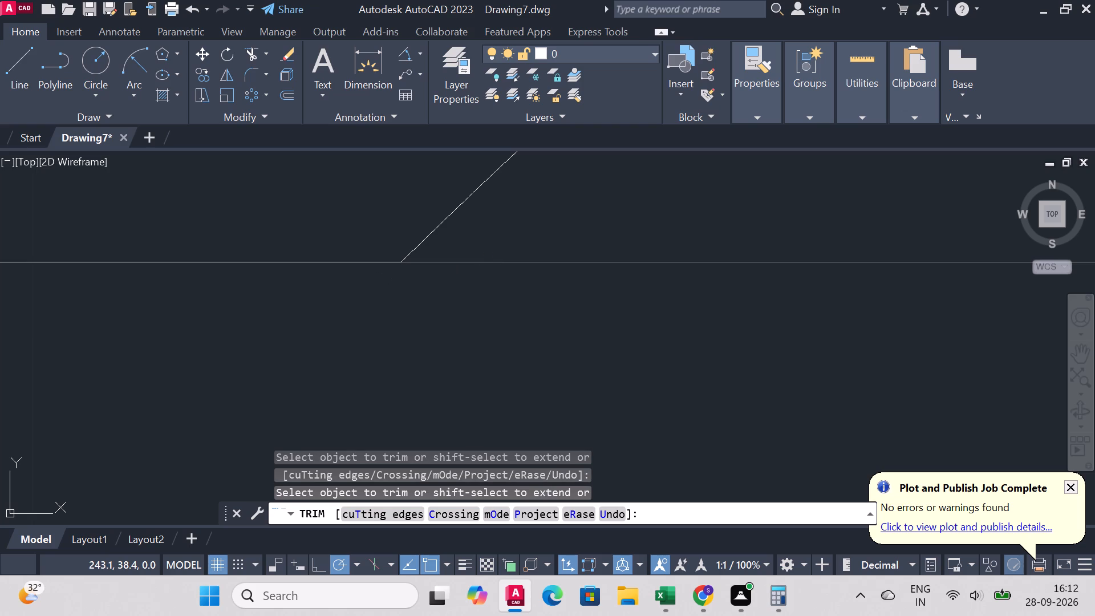
Trim away the base line portions under the arc, between the arc's two ends.
{"action": "left_click", "coordinate": [482, 262]}
{"action": "left_click", "coordinate": [556, 263]}
{"action": "scroll", "coordinate": [557, 262], "scroll_direction": "down", "scroll_amount": 5}
{"action": "scroll", "coordinate": [644, 256], "scroll_direction": "down", "scroll_amount": 6}
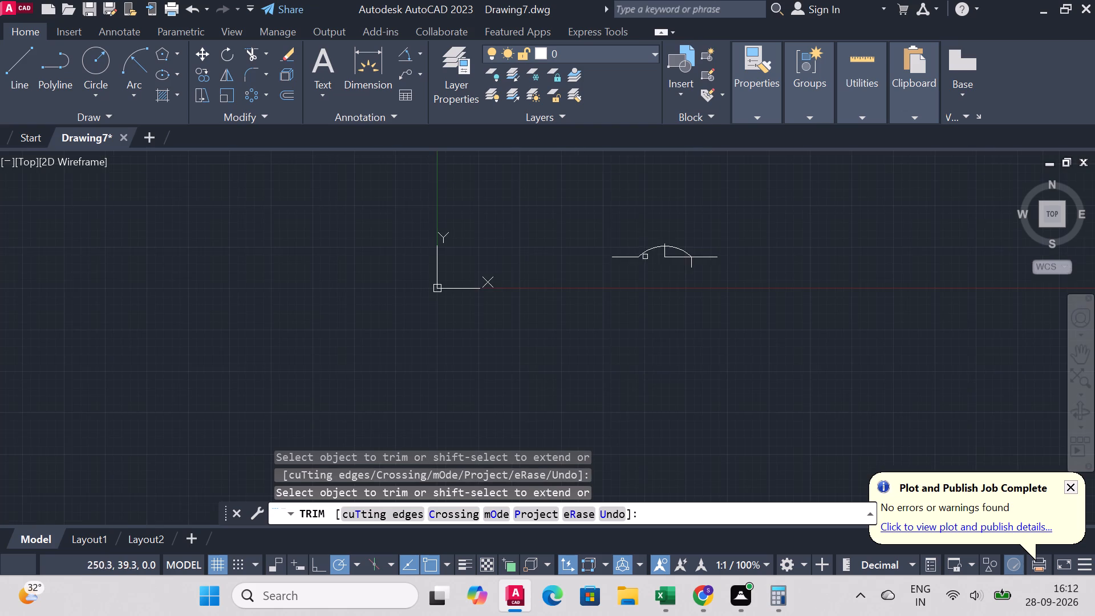
{"action": "scroll", "coordinate": [715, 253], "scroll_direction": "up", "scroll_amount": 4}
{"action": "left_click", "coordinate": [445, 282]}
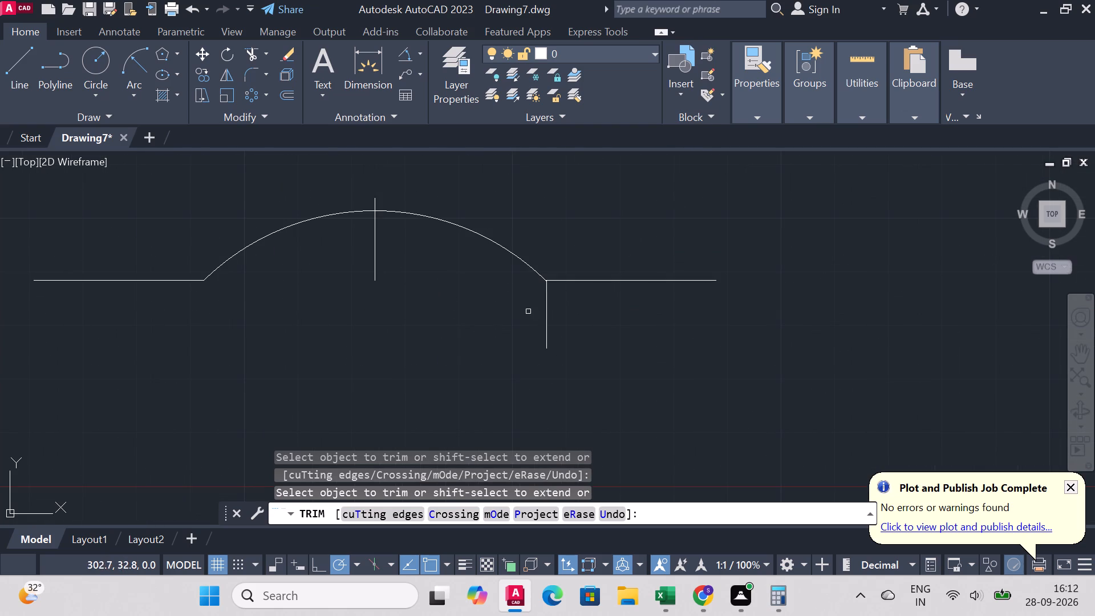
Trim away the vertical tick at the arc's right end and the central vertical lines under and above the arc.
{"action": "left_click", "coordinate": [546, 318]}
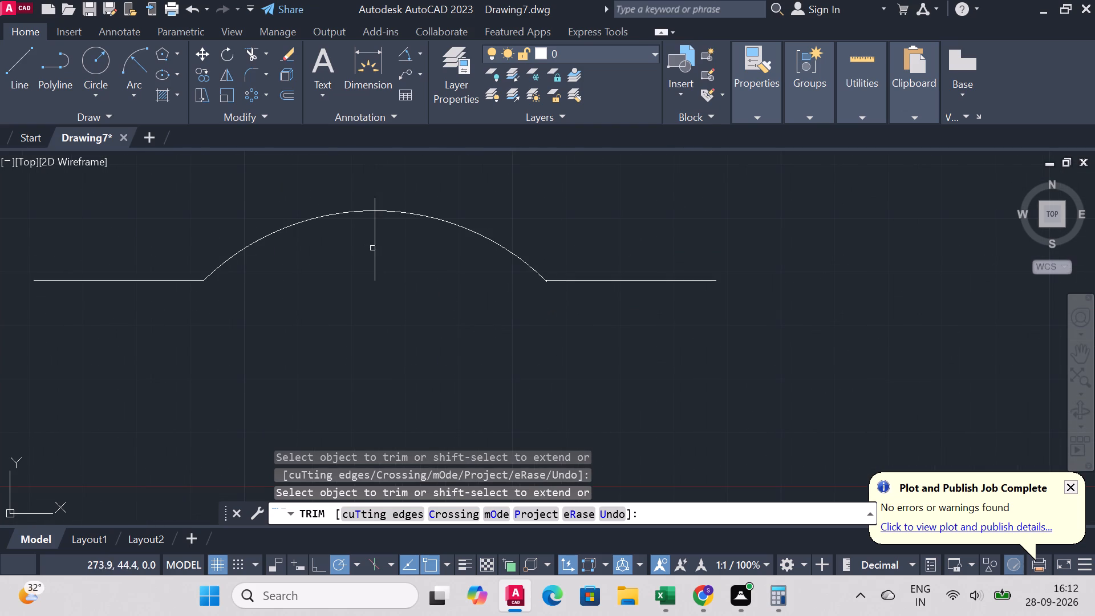
{"action": "left_click", "coordinate": [374, 248]}
{"action": "left_click", "coordinate": [372, 203]}
{"action": "scroll", "coordinate": [395, 283], "scroll_direction": "down", "scroll_amount": 2}
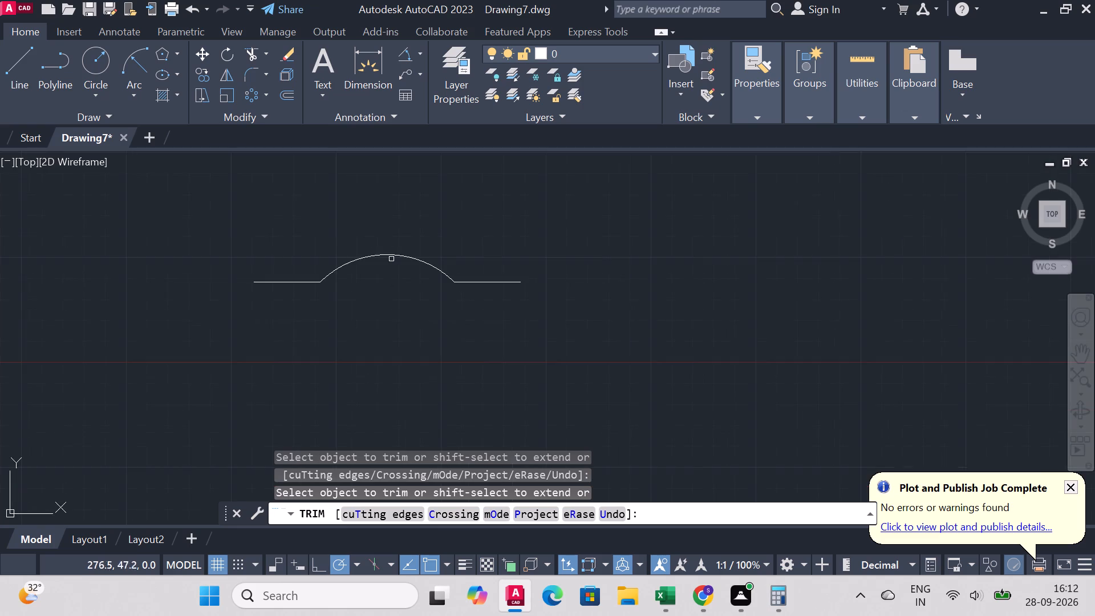
{"action": "scroll", "coordinate": [389, 245], "scroll_direction": "up", "scroll_amount": 2}
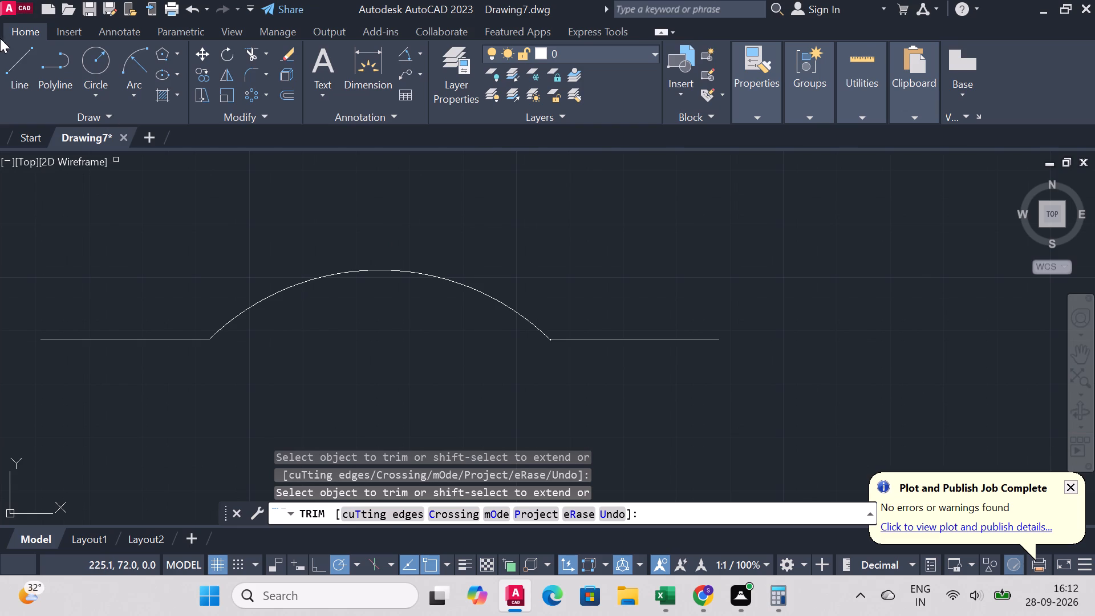
Draw a 16 mm line up from the base line's right end, continuing horizontally left past the base line's left end.
{"action": "left_click", "coordinate": [12, 62]}
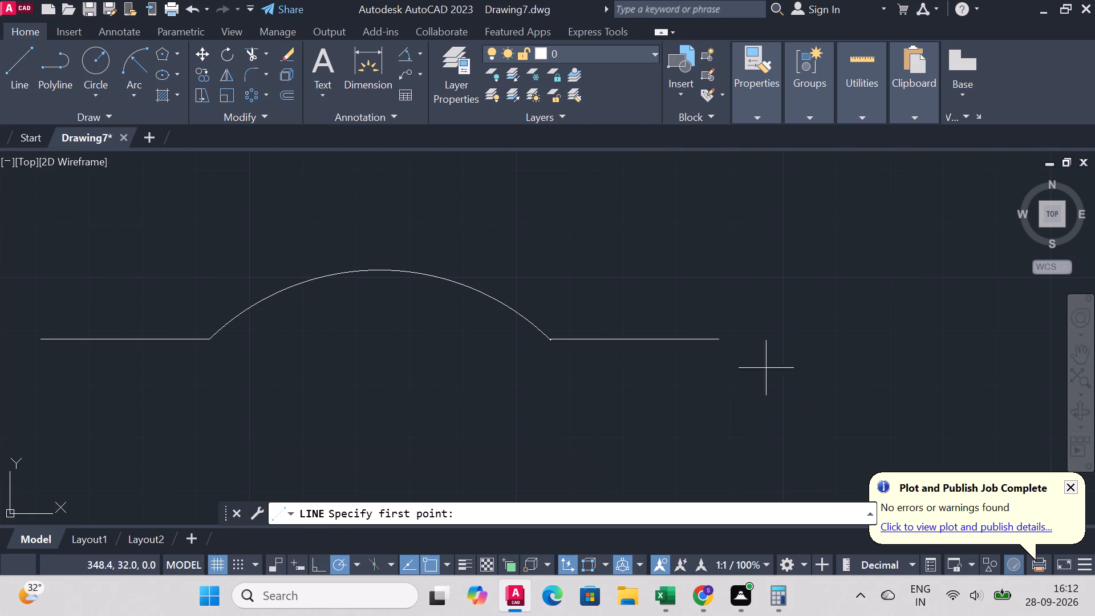
{"action": "left_click", "coordinate": [721, 341]}
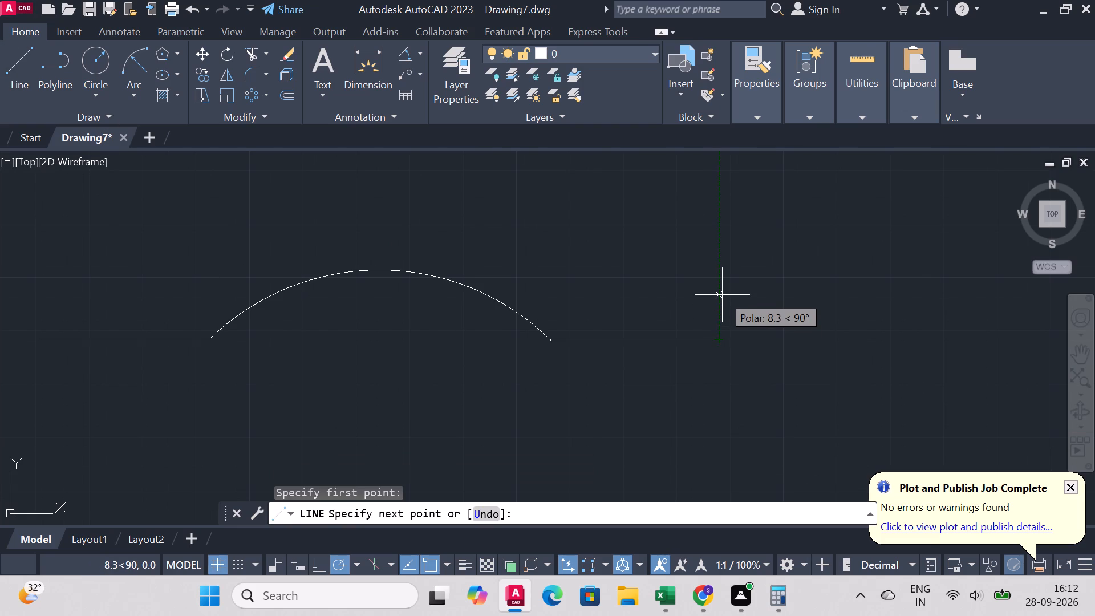
{"action": "key", "text": "1"}
{"action": "key", "text": "6"}
{"action": "key", "text": "Return"}
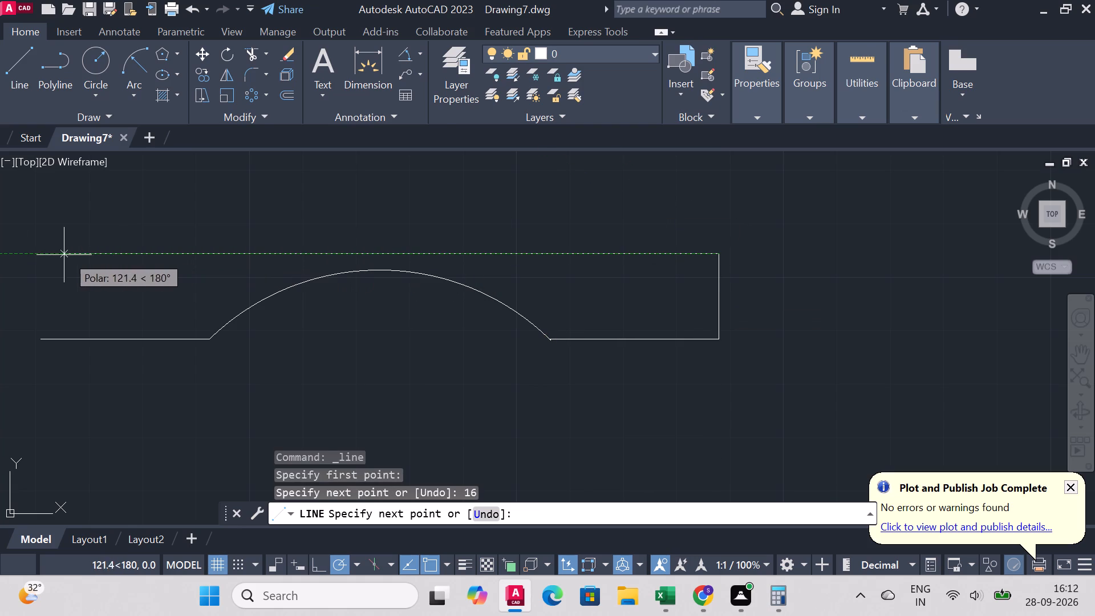
{"action": "left_click", "coordinate": [3, 257]}
{"action": "right_click", "coordinate": [3, 257]}
{"action": "left_click", "coordinate": [46, 261]}
Draw a vertical line from the base line's left end up to the horizontal top line.
{"action": "right_click", "coordinate": [69, 242]}
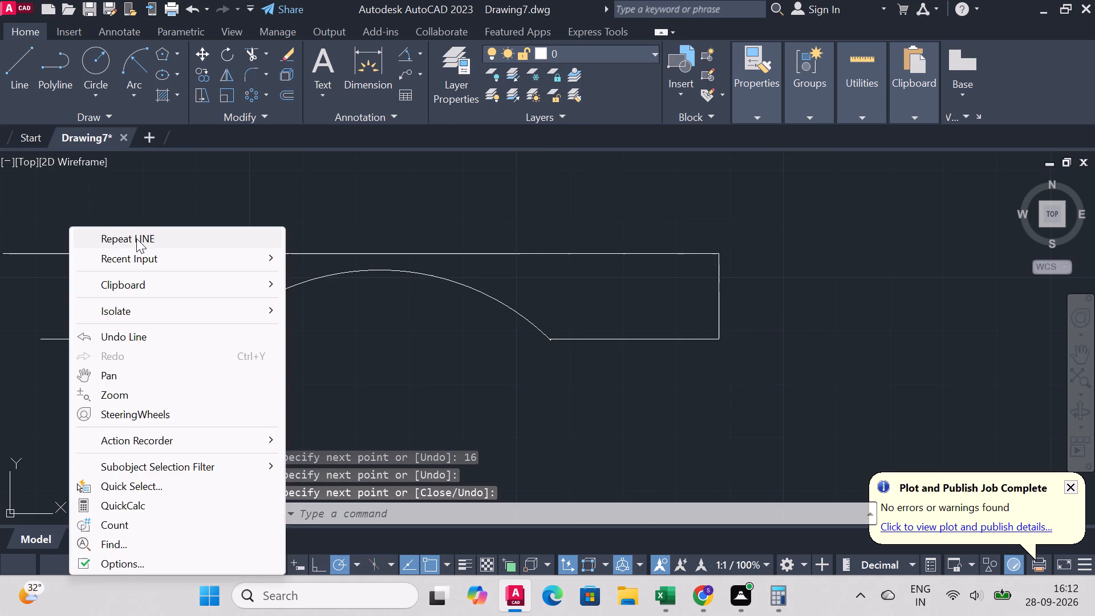
{"action": "left_click", "coordinate": [152, 233]}
{"action": "left_click", "coordinate": [40, 342]}
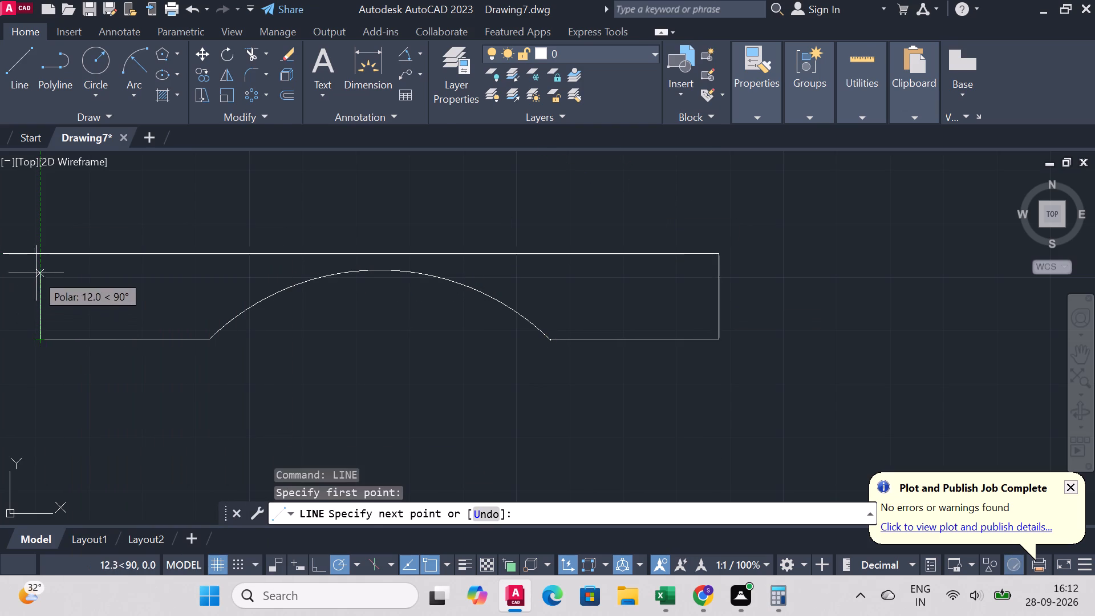
{"action": "left_click", "coordinate": [40, 257]}
{"action": "right_click", "coordinate": [40, 257]}
{"action": "left_click", "coordinate": [127, 266]}
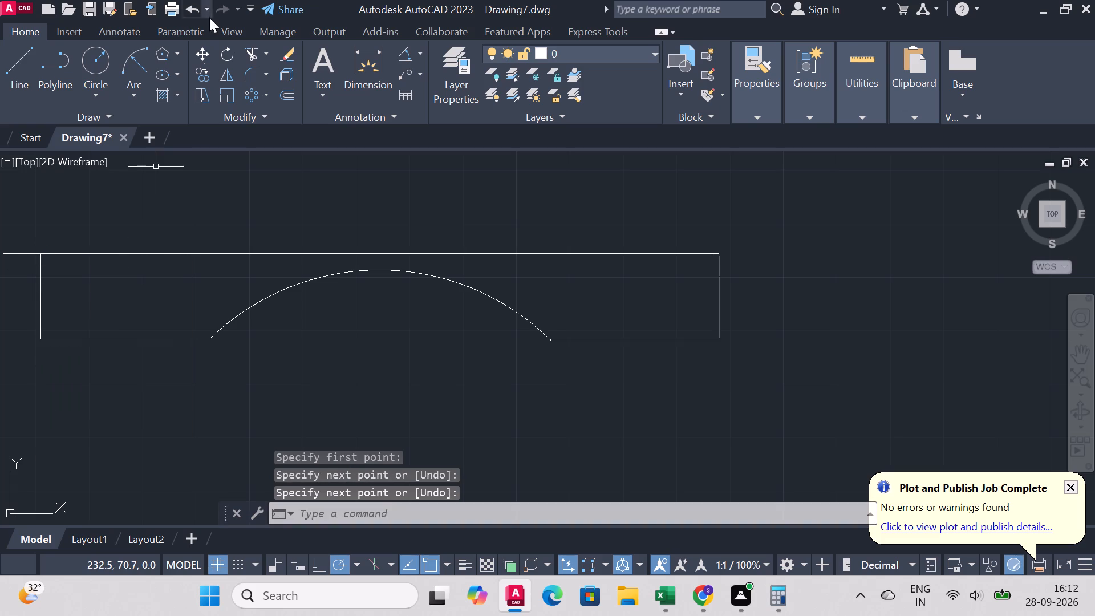
Trim the top line's overhang beyond the left vertical edge.
{"action": "left_click", "coordinate": [253, 52]}
{"action": "left_click", "coordinate": [10, 253]}
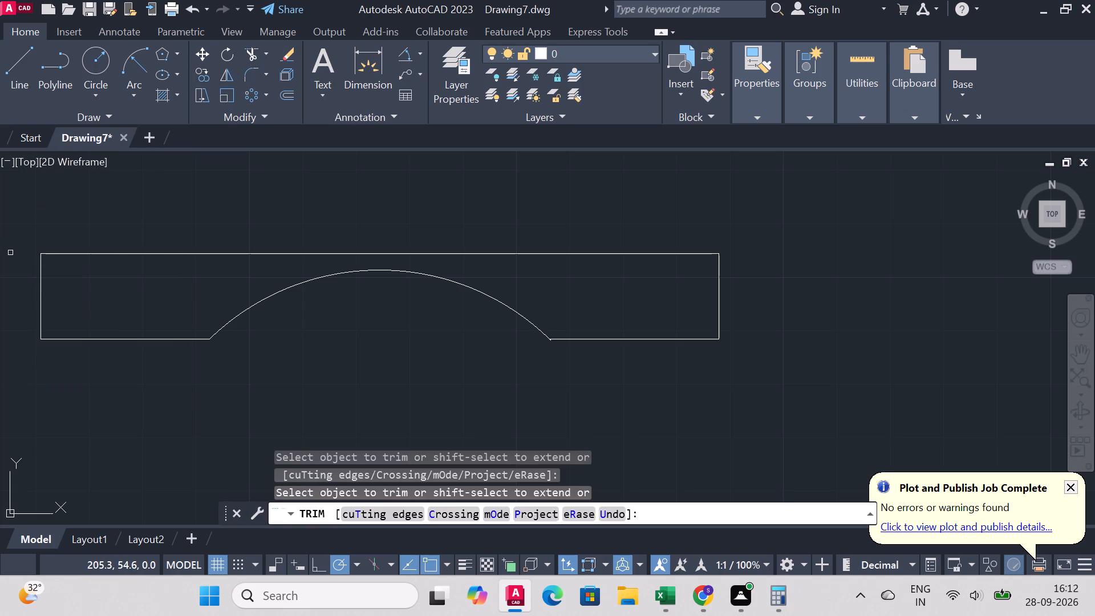
{"action": "right_click", "coordinate": [185, 204]}
{"action": "left_click", "coordinate": [222, 210]}
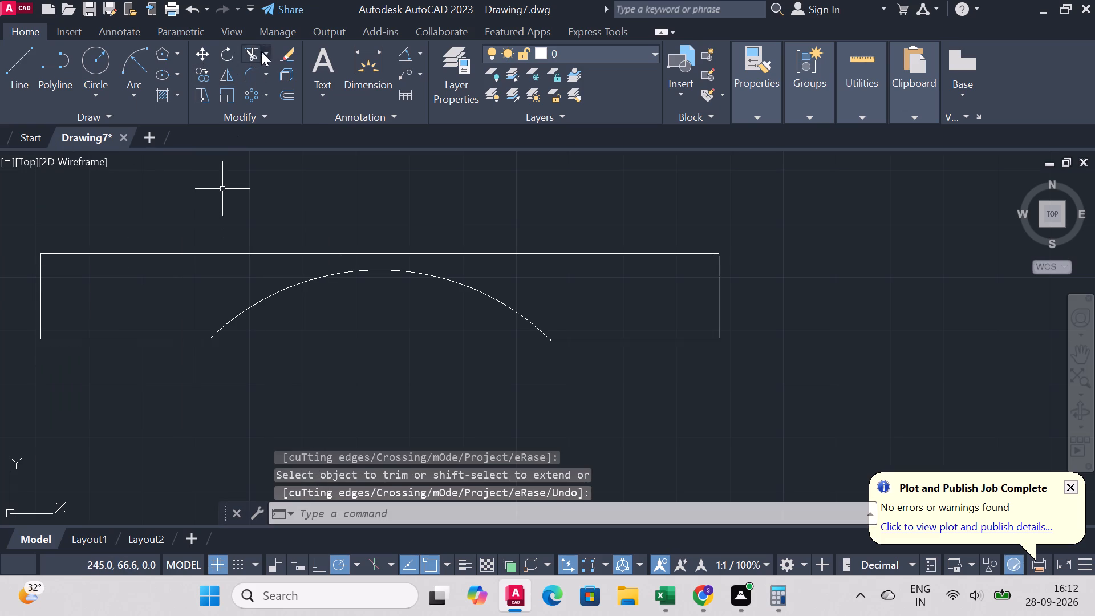
Fillet the profile's top-left corner with a 10 mm radius.
{"action": "left_click", "coordinate": [251, 80]}
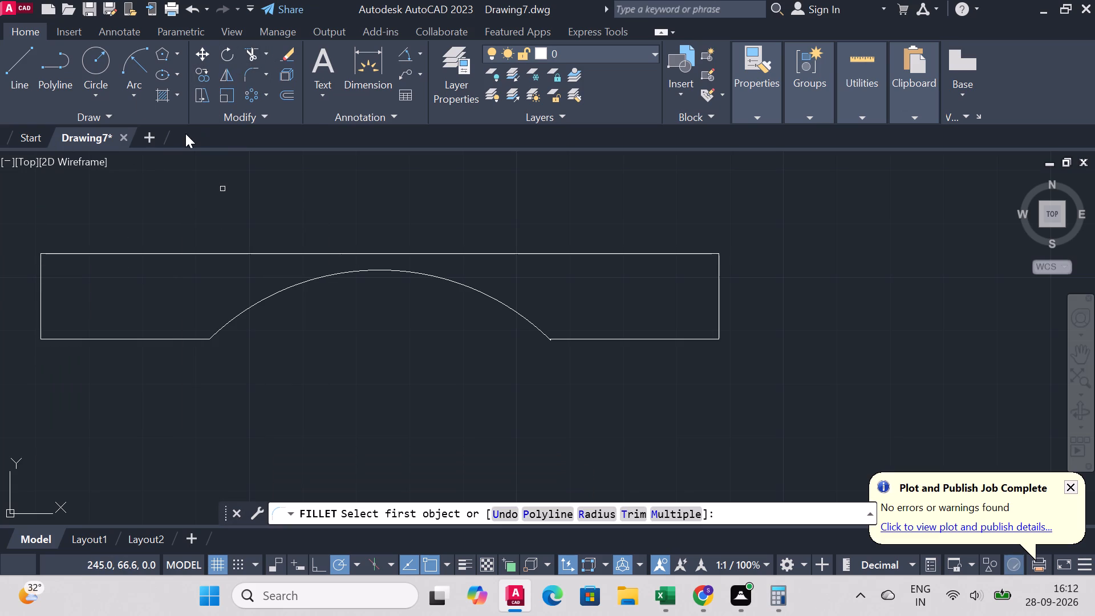
{"action": "left_click", "coordinate": [40, 271]}
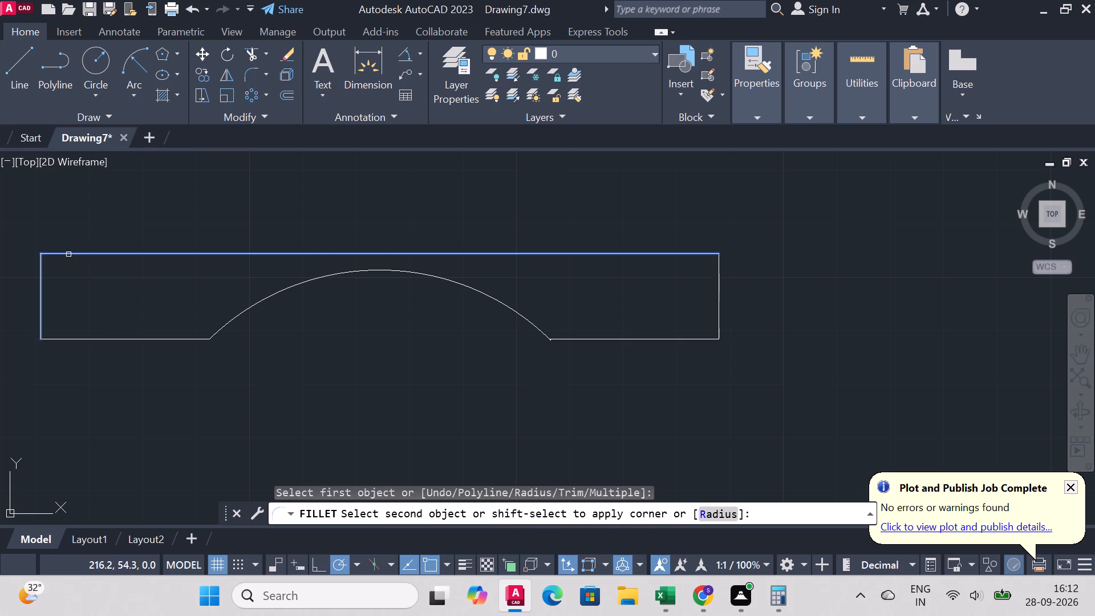
{"action": "key", "text": "r"}
{"action": "key", "text": "Return"}
{"action": "key", "text": "1"}
{"action": "key", "text": "0"}
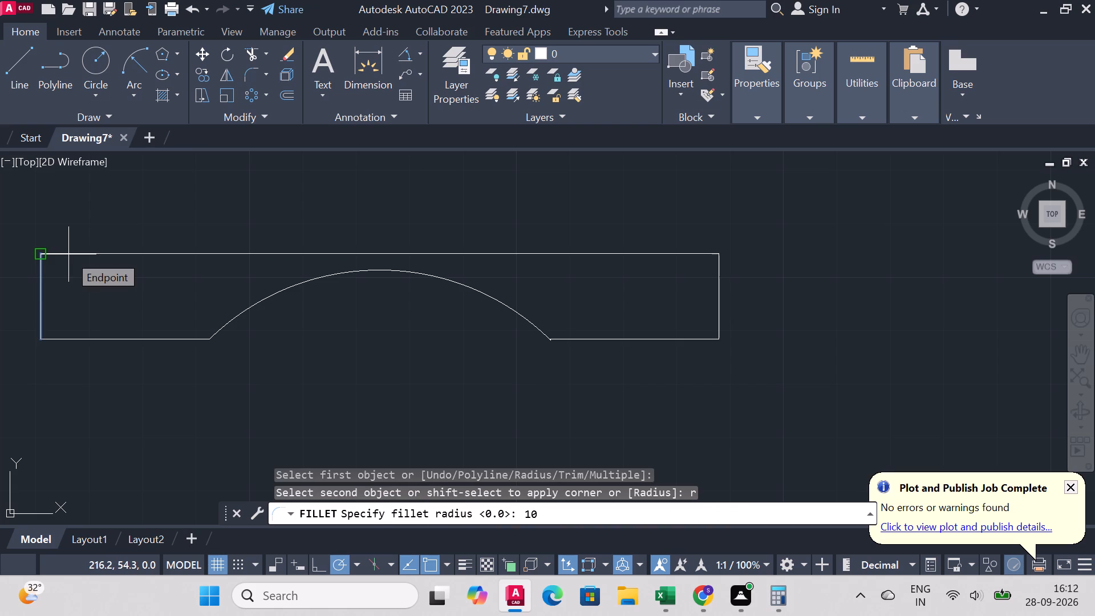
{"action": "key", "text": "Return"}
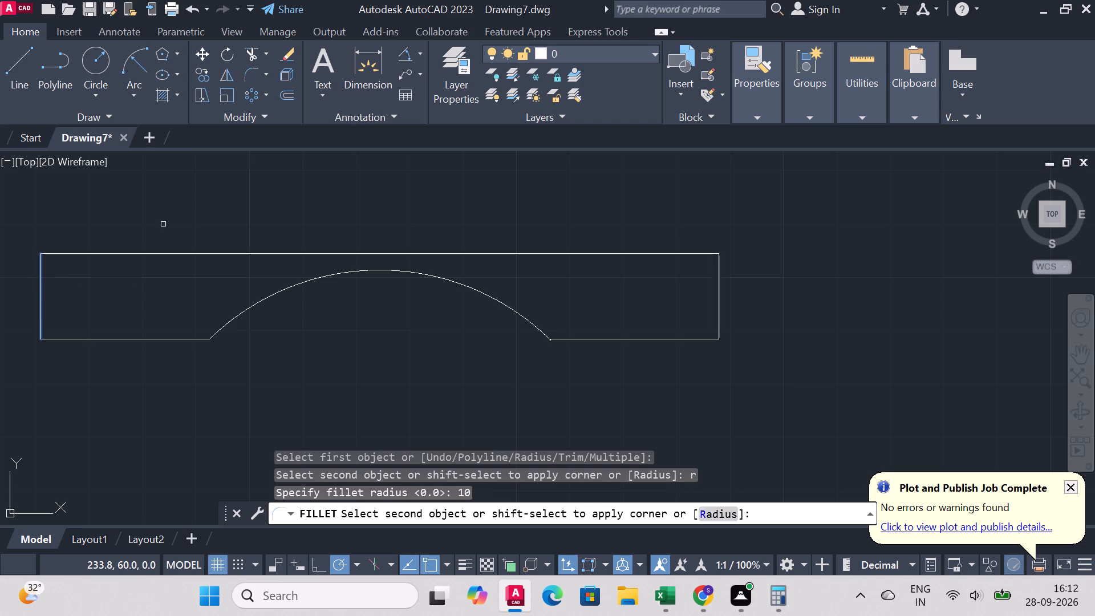
{"action": "left_click", "coordinate": [82, 254]}
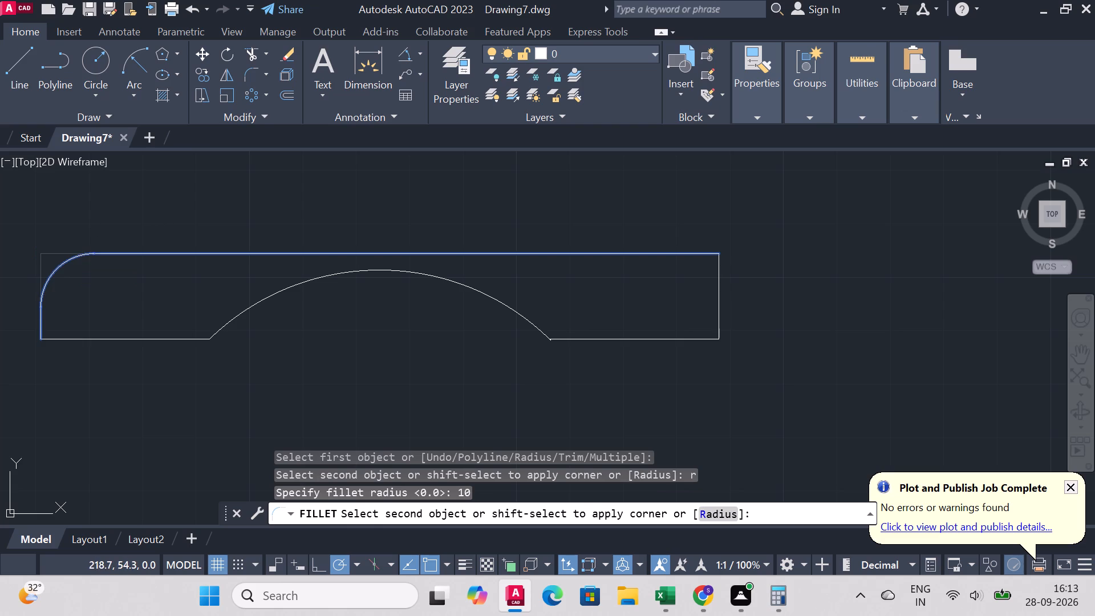
Fillet the profile's top-right corner with the same 10 mm radius.
{"action": "right_click", "coordinate": [81, 254]}
{"action": "left_click", "coordinate": [139, 236]}
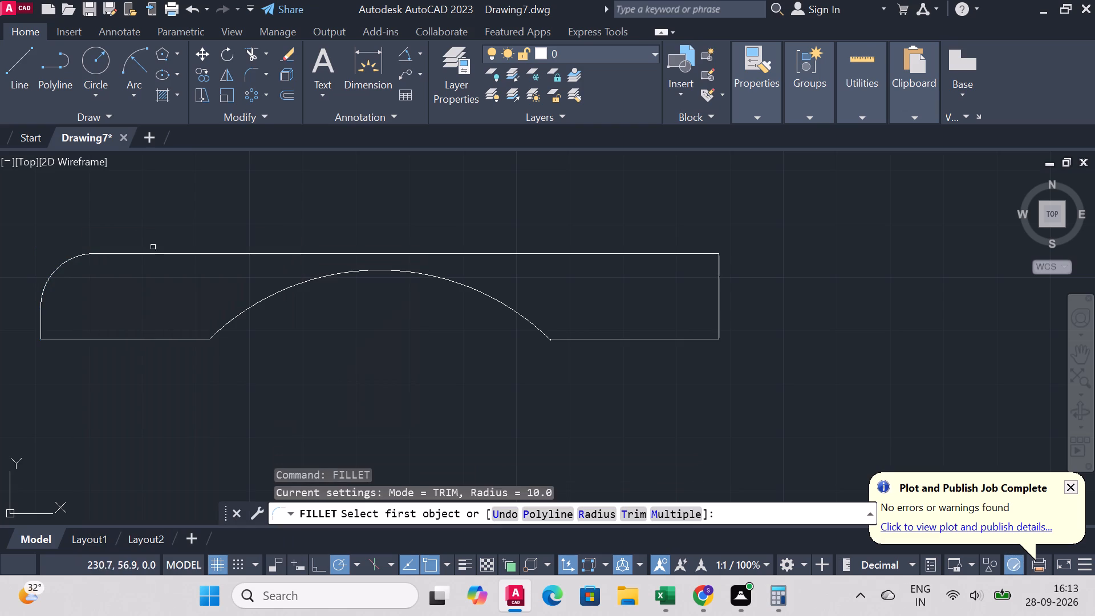
{"action": "left_click", "coordinate": [669, 254]}
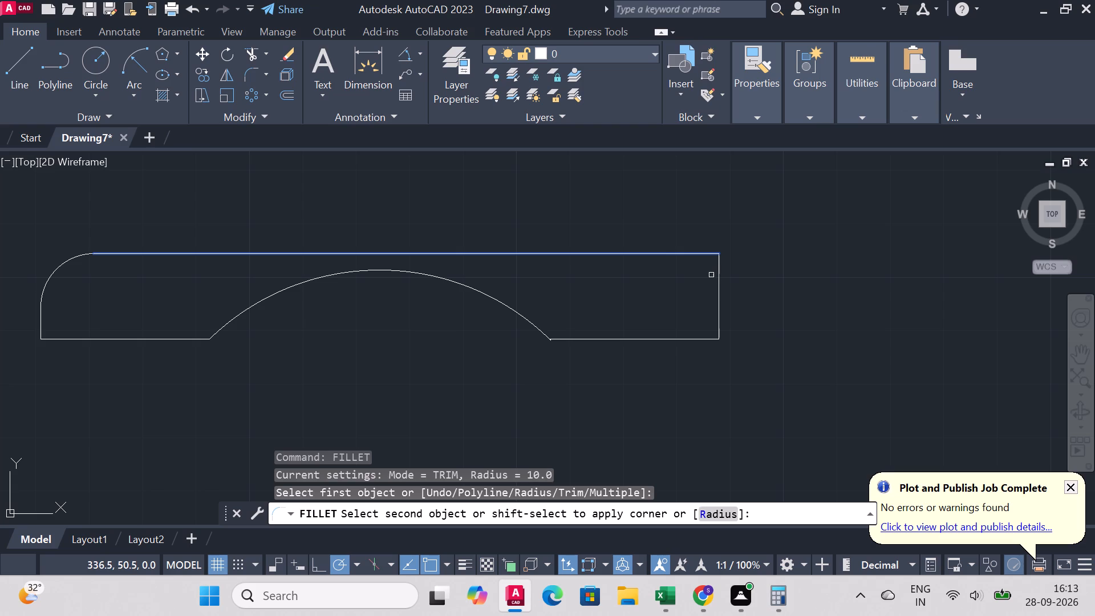
{"action": "left_click", "coordinate": [718, 279]}
{"action": "right_click", "coordinate": [723, 240]}
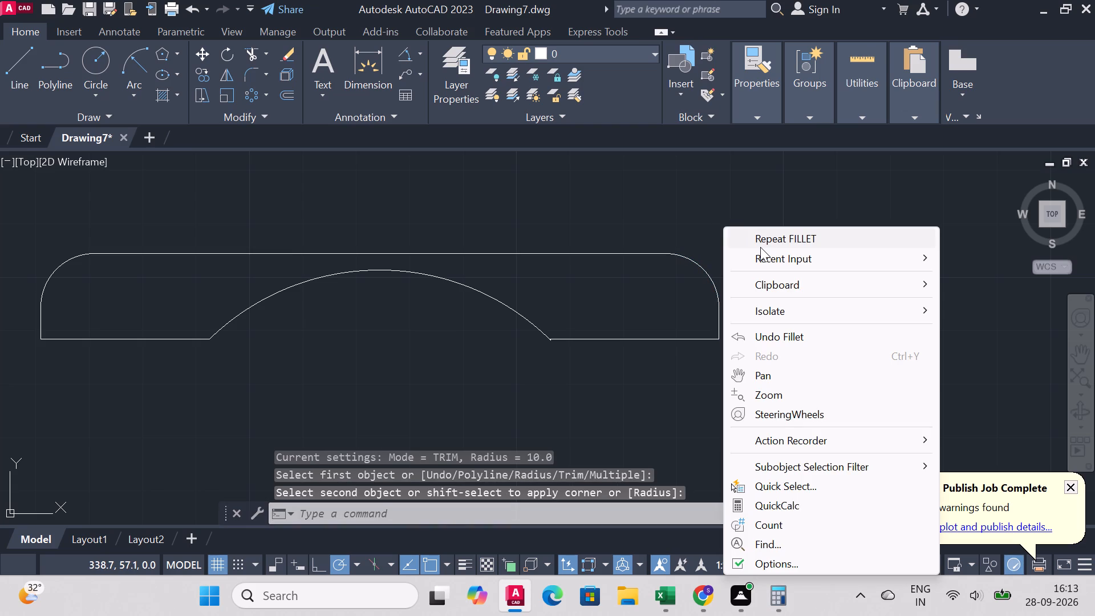
Draw a line from the profile's bottom-left corner 63.5 mm right along the base, continuing about 100 mm vertically upward.
{"action": "double_click", "coordinate": [18, 47]}
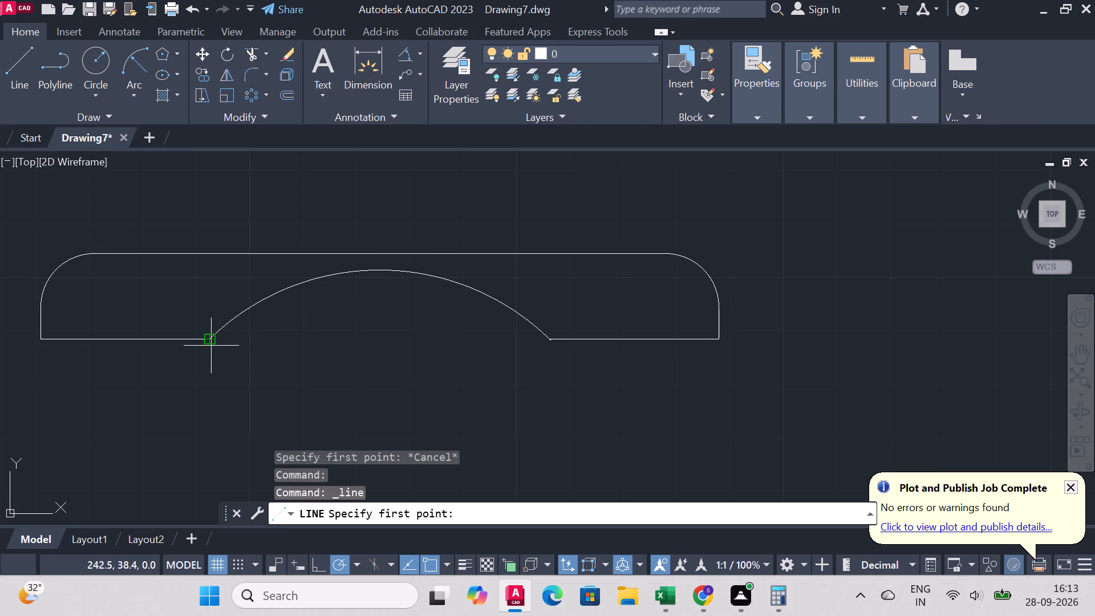
{"action": "left_click", "coordinate": [38, 338]}
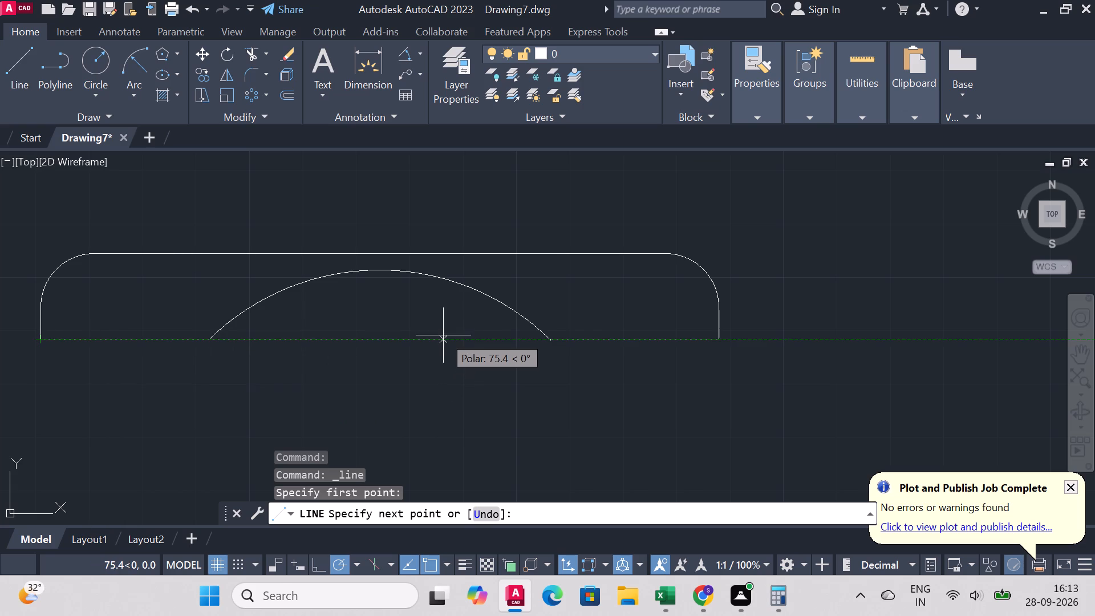
{"action": "type", "text": "63"}
{"action": "type", "text": ".5"}
{"action": "key", "text": "Return"}
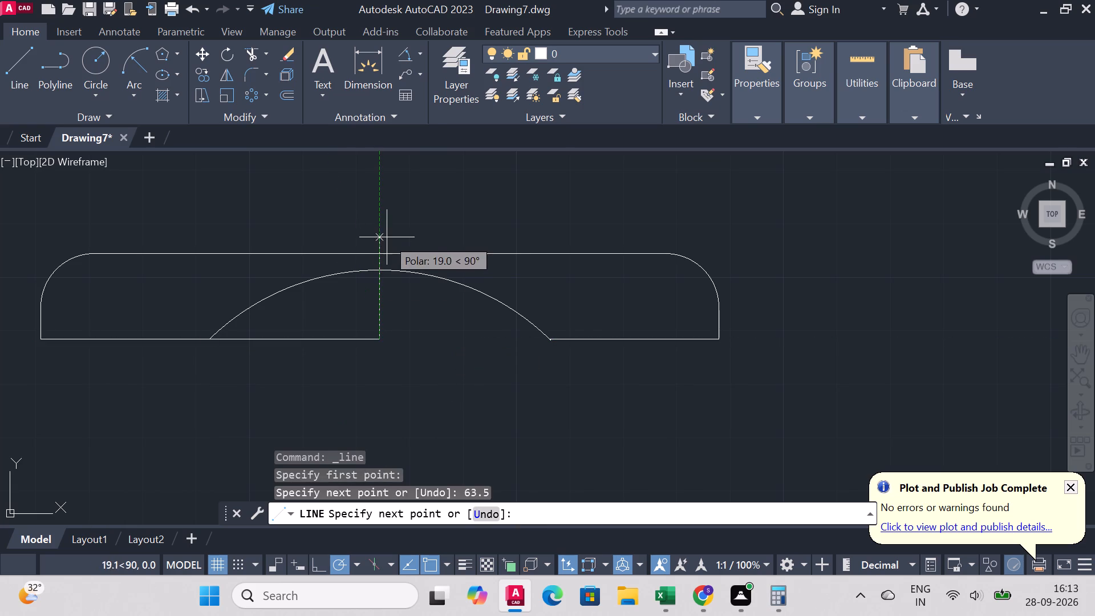
{"action": "scroll", "coordinate": [386, 205], "scroll_direction": "down", "scroll_amount": 9}
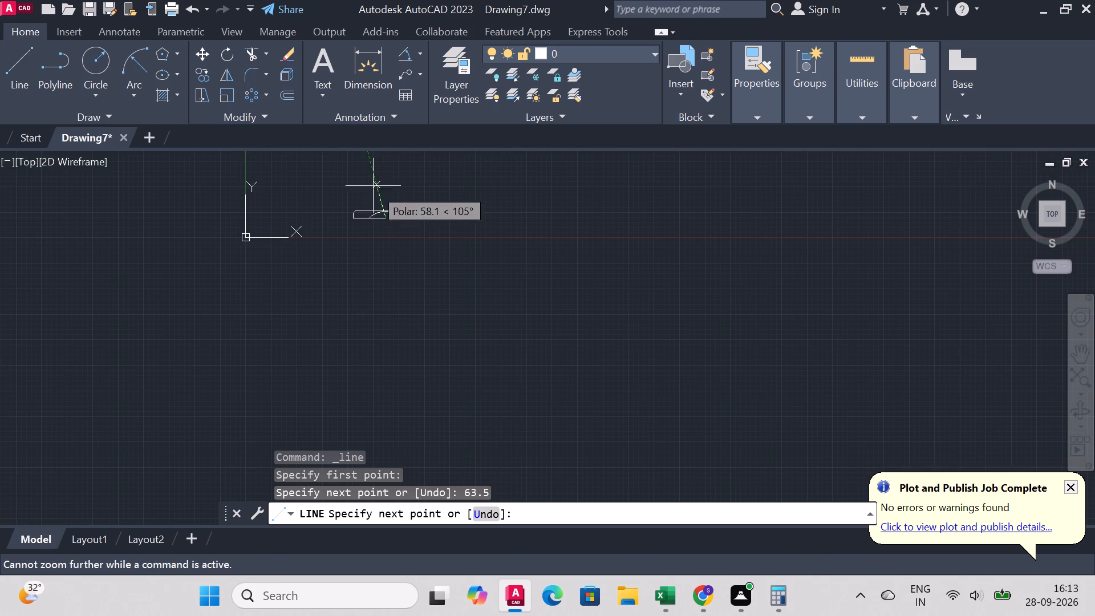
{"action": "scroll", "coordinate": [392, 157], "scroll_direction": "up", "scroll_amount": 4}
{"action": "scroll", "coordinate": [334, 205], "scroll_direction": "down", "scroll_amount": 2}
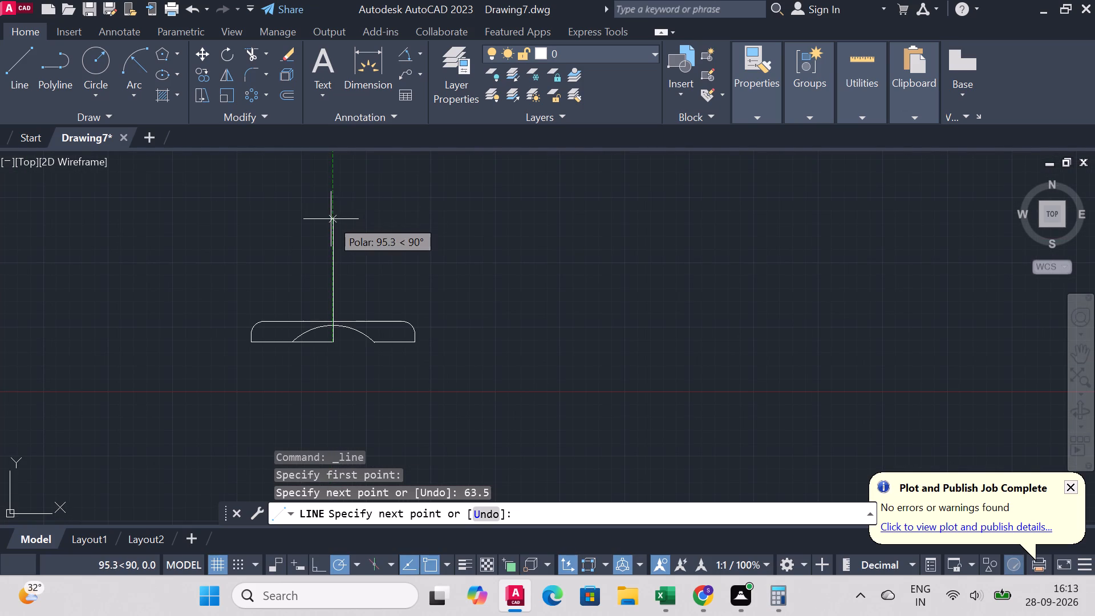
{"action": "left_click", "coordinate": [334, 211]}
{"action": "right_click", "coordinate": [334, 212]}
{"action": "left_click", "coordinate": [399, 216]}
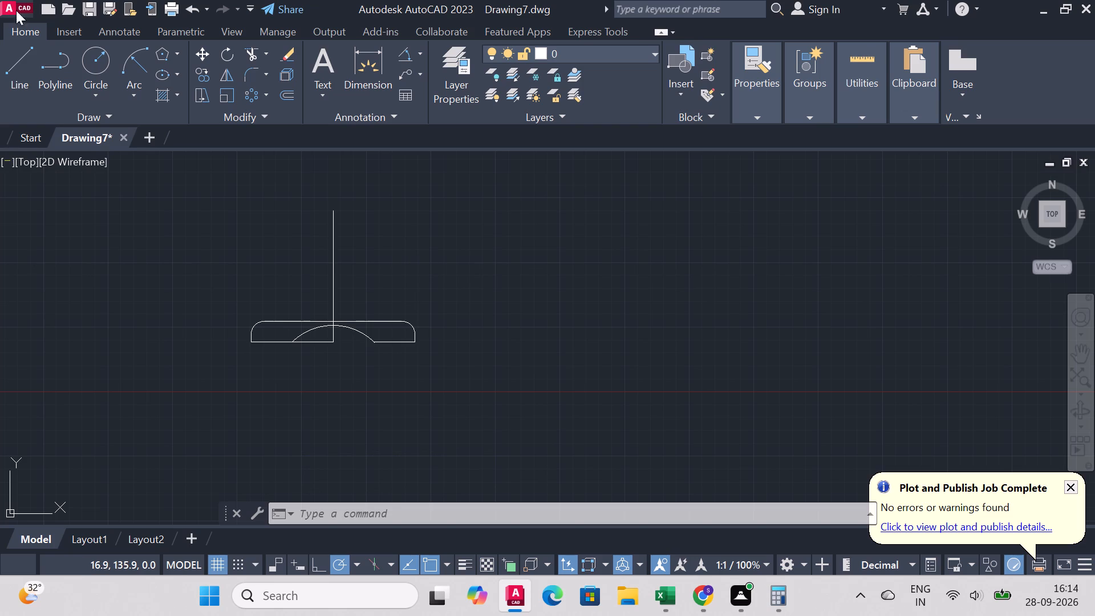
Draw a 102 mm line vertically upward from the centre of the profile's base.
{"action": "left_click", "coordinate": [9, 76]}
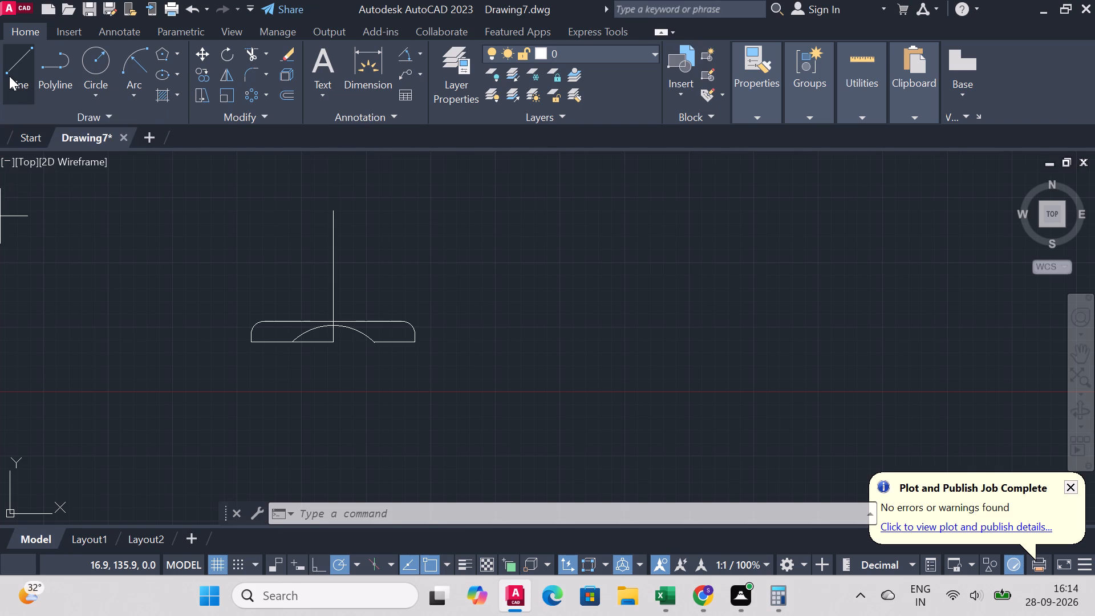
{"action": "scroll", "coordinate": [266, 265], "scroll_direction": "up", "scroll_amount": 2}
{"action": "scroll", "coordinate": [384, 318], "scroll_direction": "down", "scroll_amount": 2}
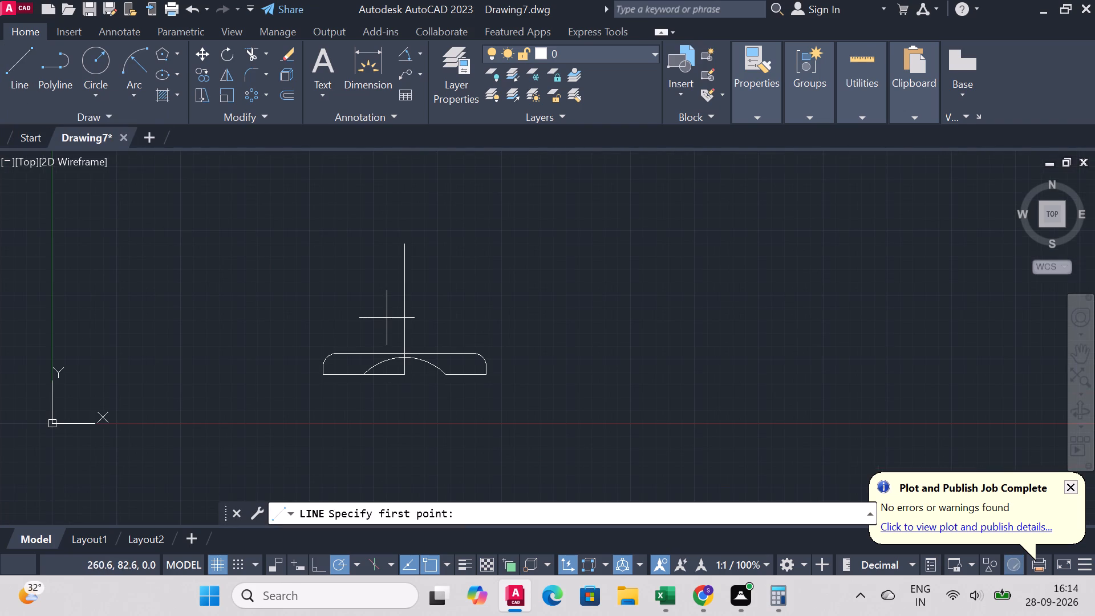
{"action": "left_click", "coordinate": [404, 372]}
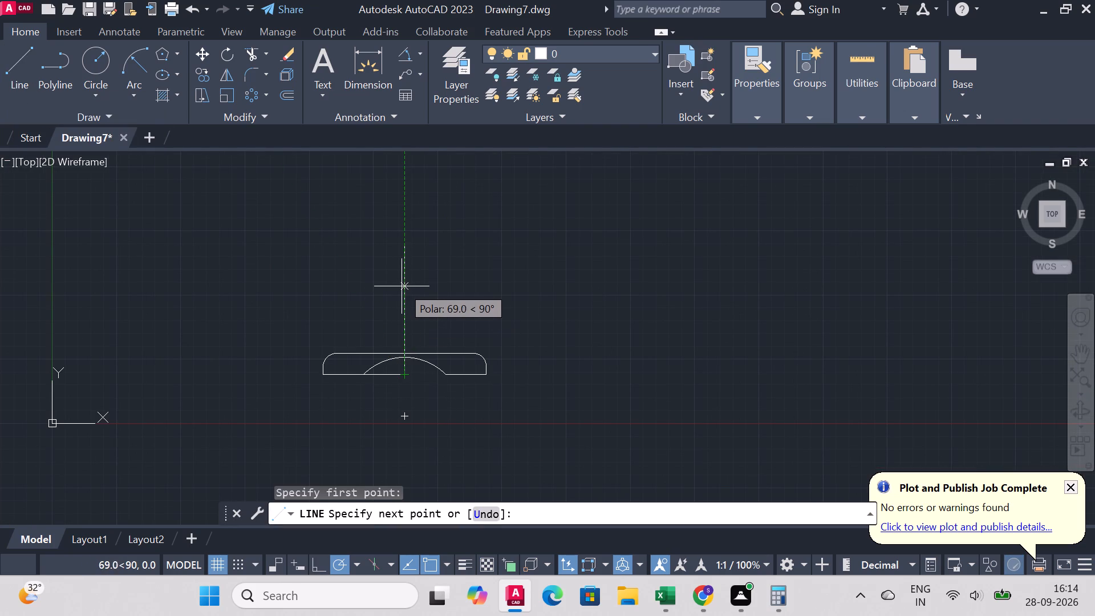
{"action": "type", "text": "102"}
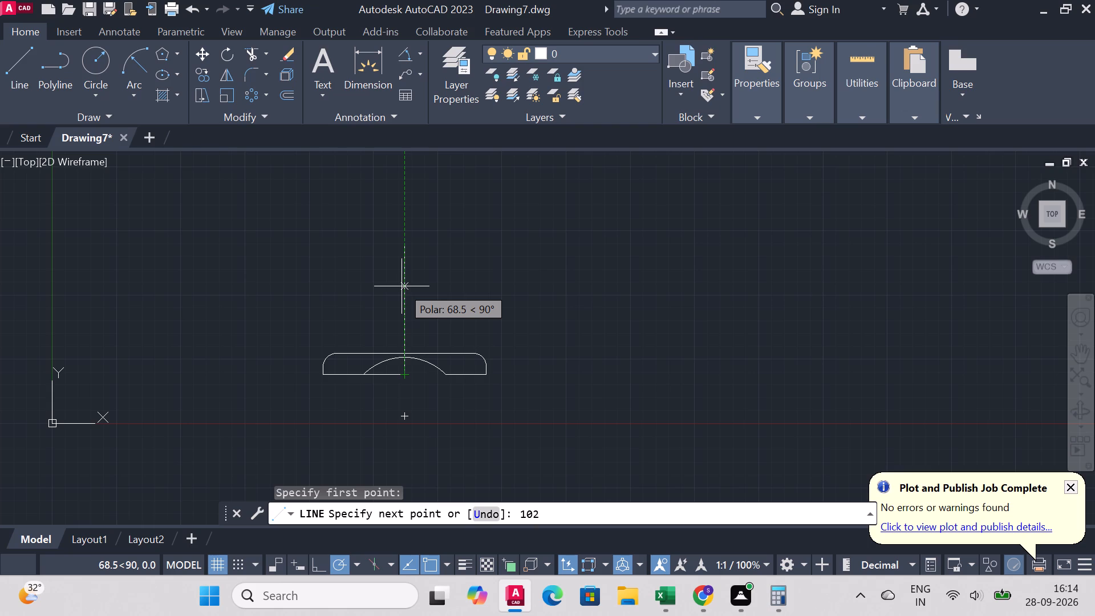
{"action": "key", "text": "Return"}
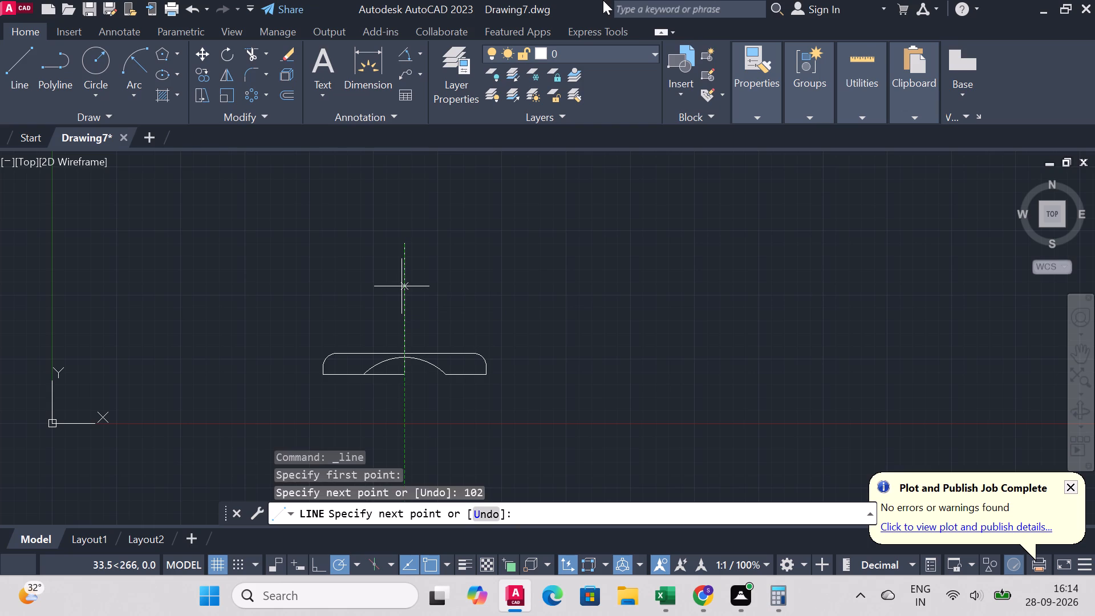
{"action": "right_click", "coordinate": [436, 260]}
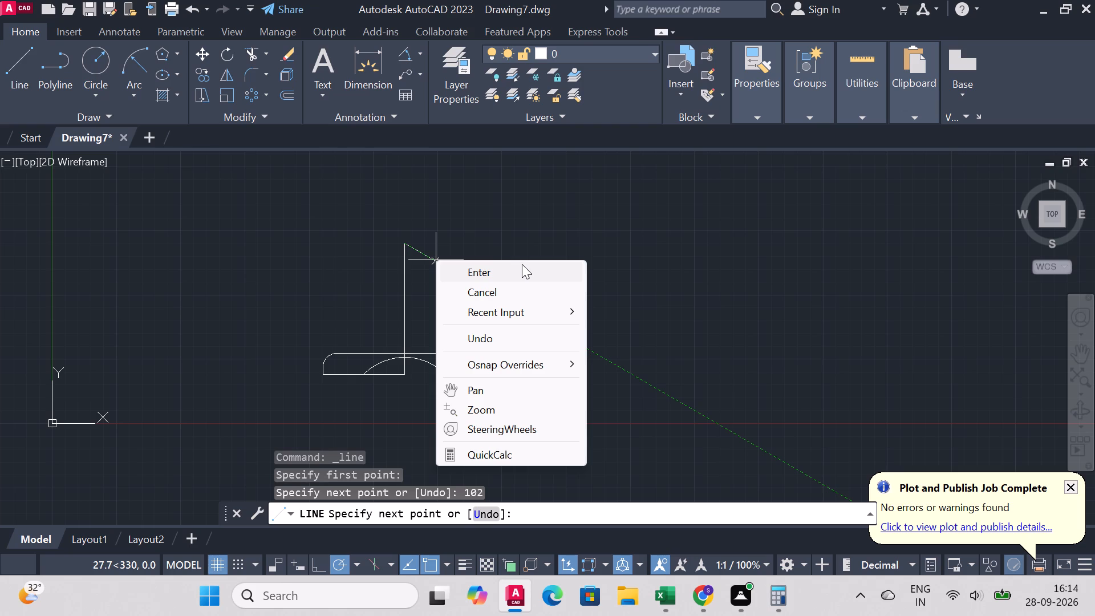
{"action": "left_click", "coordinate": [519, 266]}
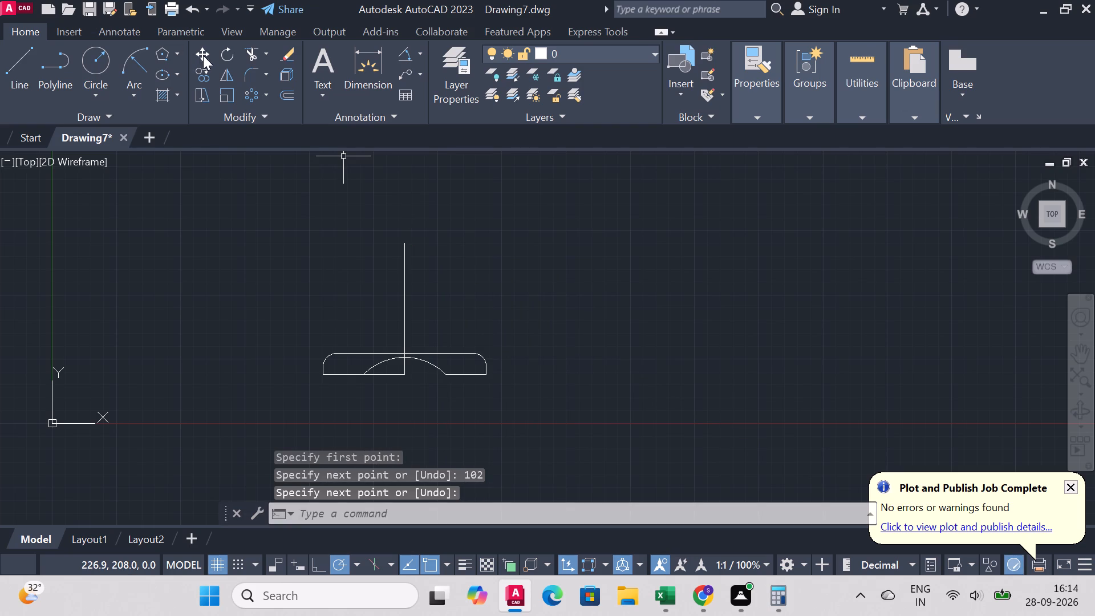
Draw a circle of radius 25 mm centred on the upper end of the 102 mm vertical line.
{"action": "left_click", "coordinate": [103, 58]}
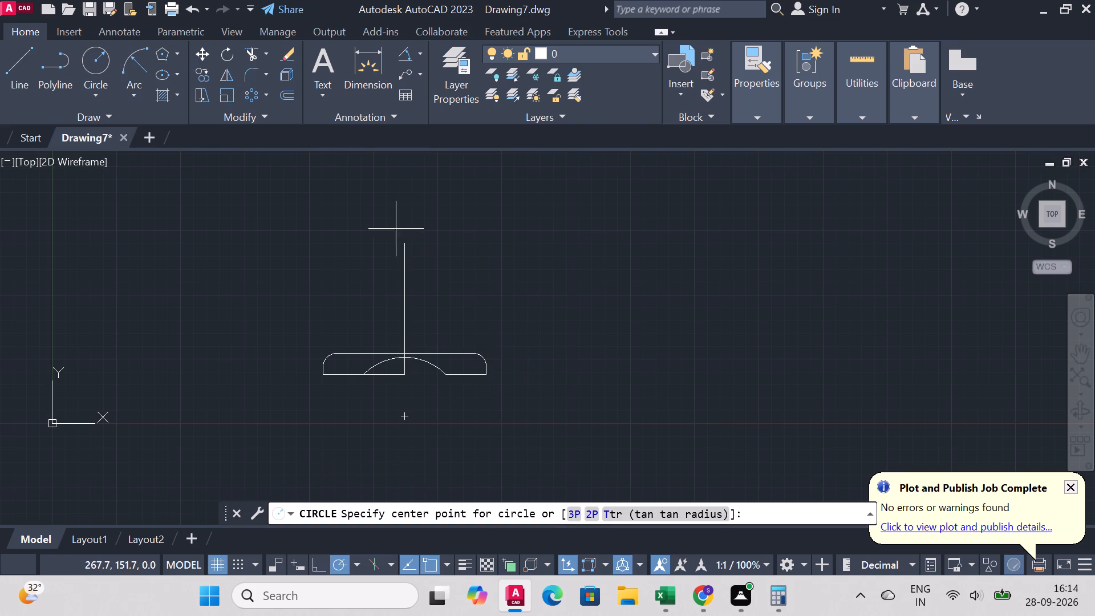
{"action": "scroll", "coordinate": [395, 224], "scroll_direction": "up", "scroll_amount": 2}
{"action": "scroll", "coordinate": [399, 224], "scroll_direction": "down", "scroll_amount": 1}
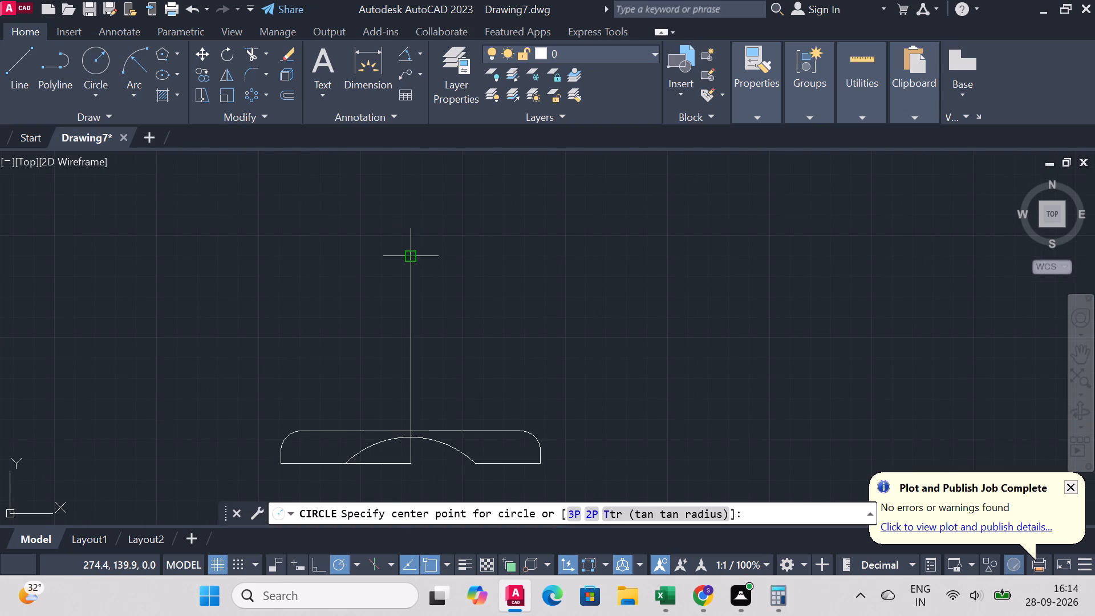
{"action": "left_click", "coordinate": [411, 256]}
{"action": "key", "text": "r"}
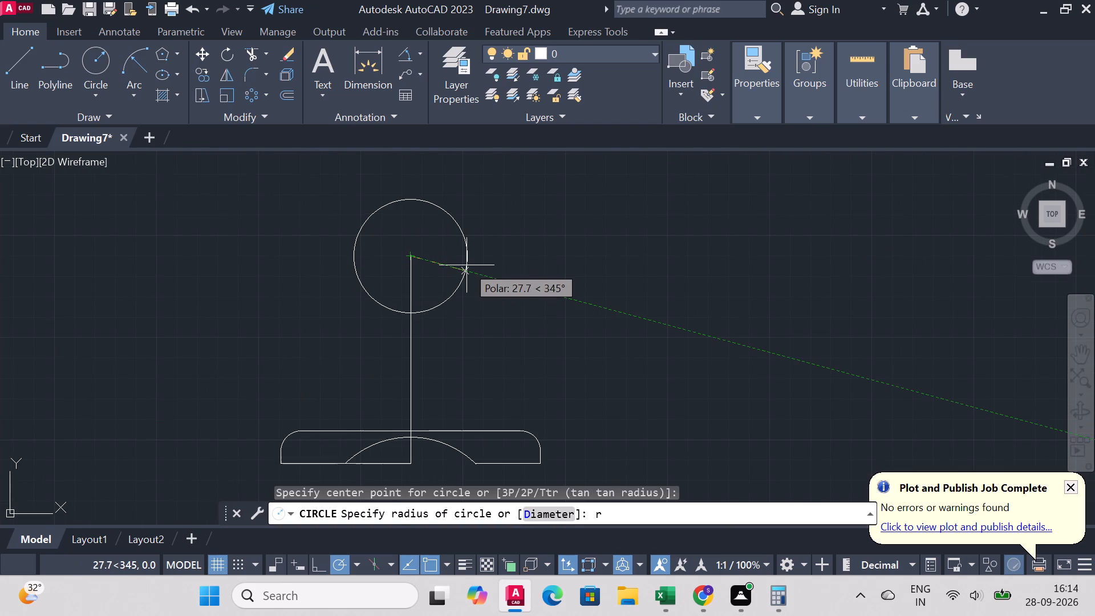
{"action": "key", "text": "Return"}
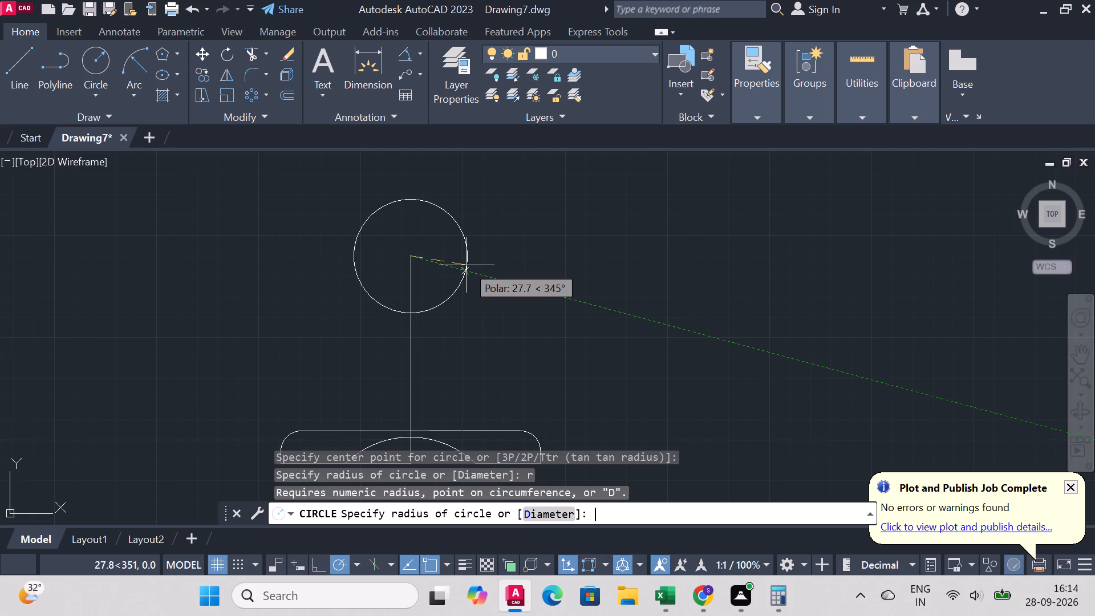
{"action": "type", "text": "25"}
{"action": "key", "text": "Return"}
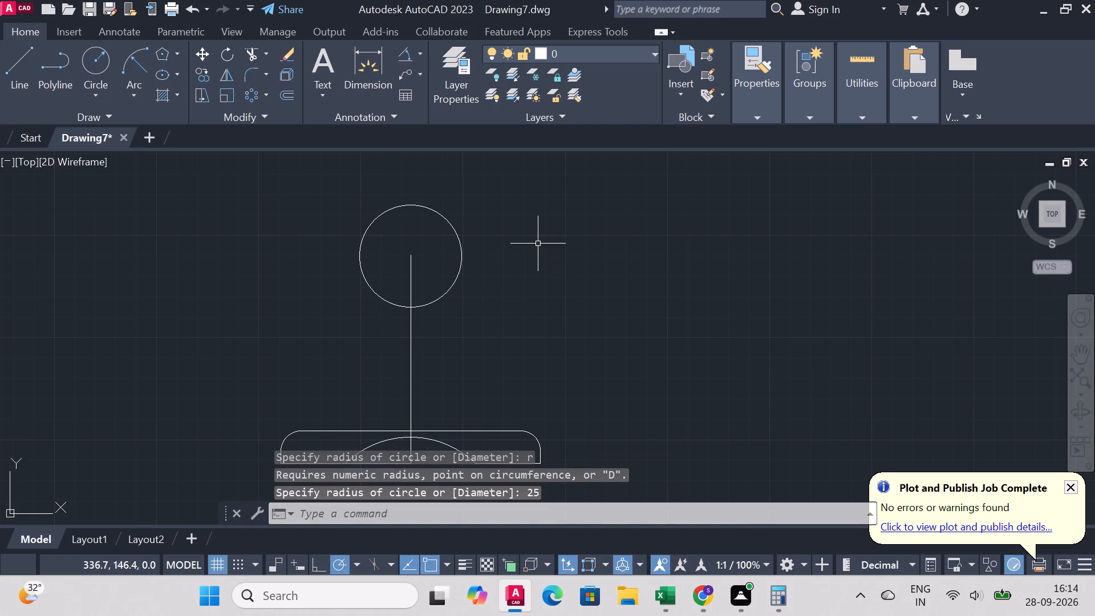
Draw a concentric circle of radius 38 mm around the 25 mm radius circle.
{"action": "right_click", "coordinate": [538, 252]}
{"action": "left_click", "coordinate": [584, 238]}
{"action": "left_click", "coordinate": [412, 254]}
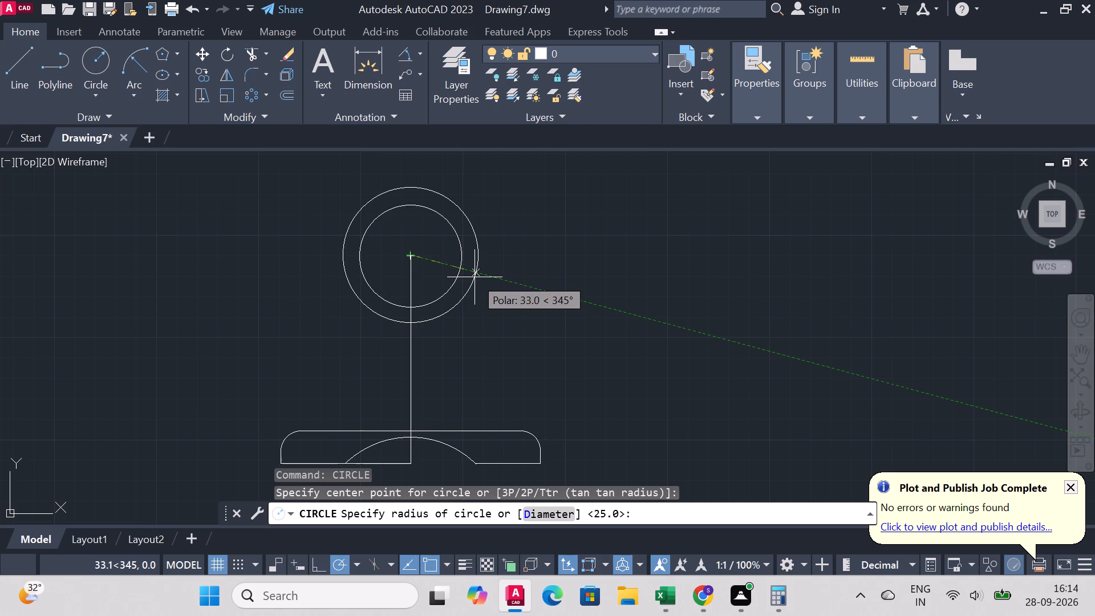
{"action": "key", "text": "r"}
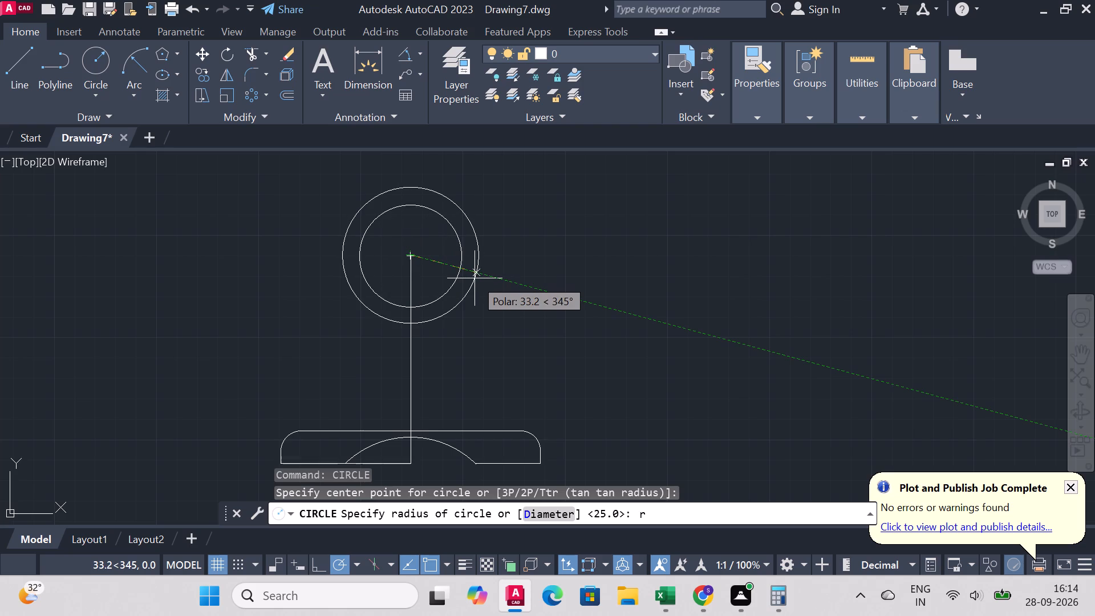
{"action": "key", "text": "Return"}
{"action": "type", "text": "38"}
{"action": "key", "text": "Return"}
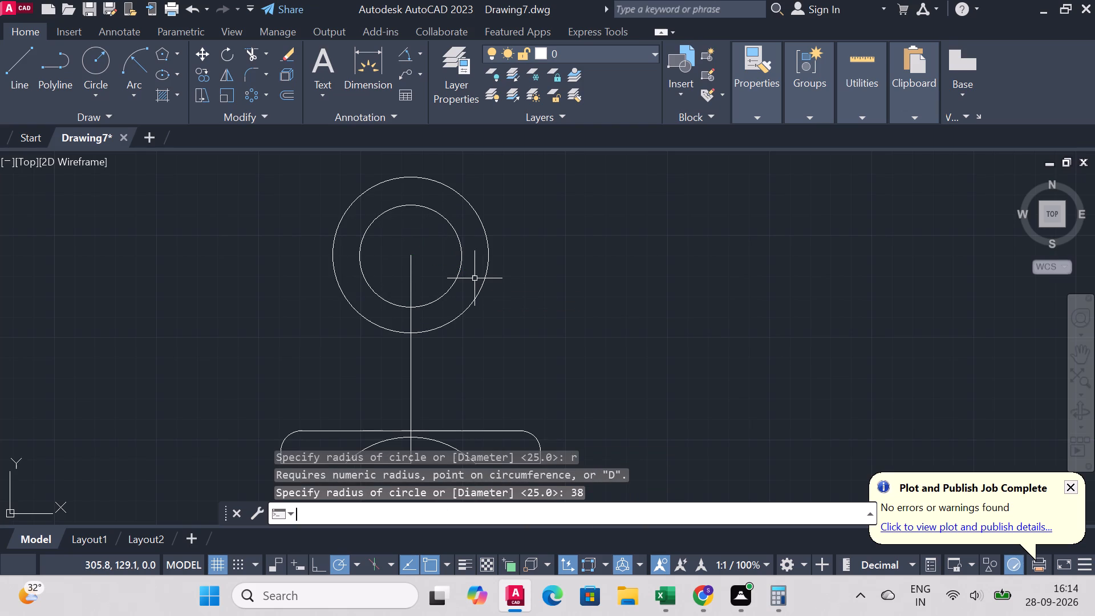
Draw a horizontal line about 68 mm long from the circles' centre to the right.
{"action": "left_click", "coordinate": [21, 51]}
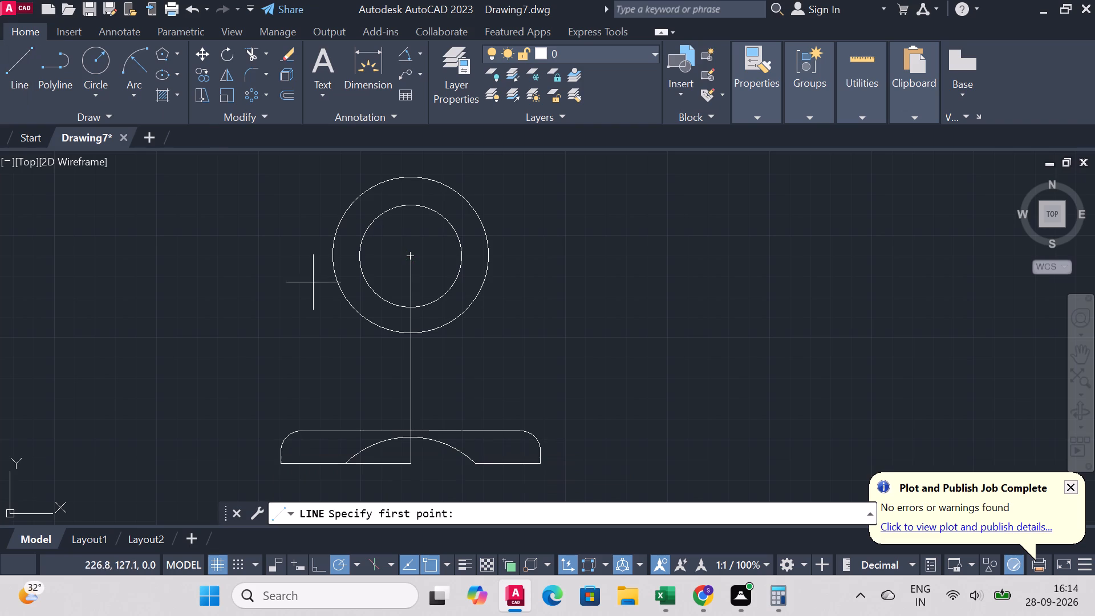
{"action": "left_click", "coordinate": [411, 258]}
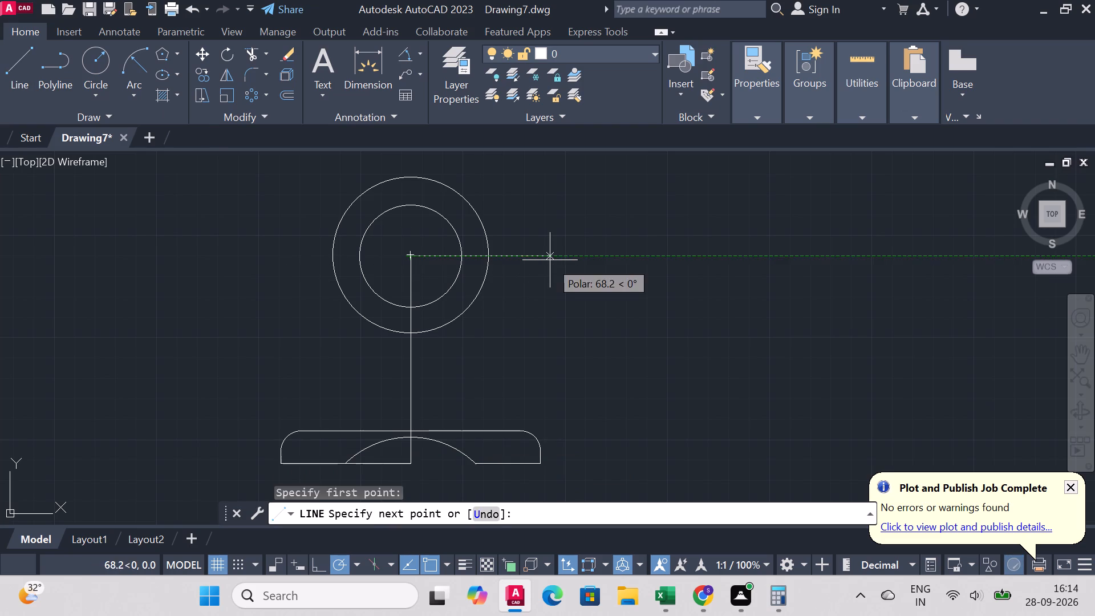
{"action": "left_click", "coordinate": [550, 260]}
{"action": "right_click", "coordinate": [550, 260]}
{"action": "left_click", "coordinate": [579, 267]}
Draw a horizontal line about 103 mm long from the circles' centre to the left.
{"action": "right_click", "coordinate": [405, 248]}
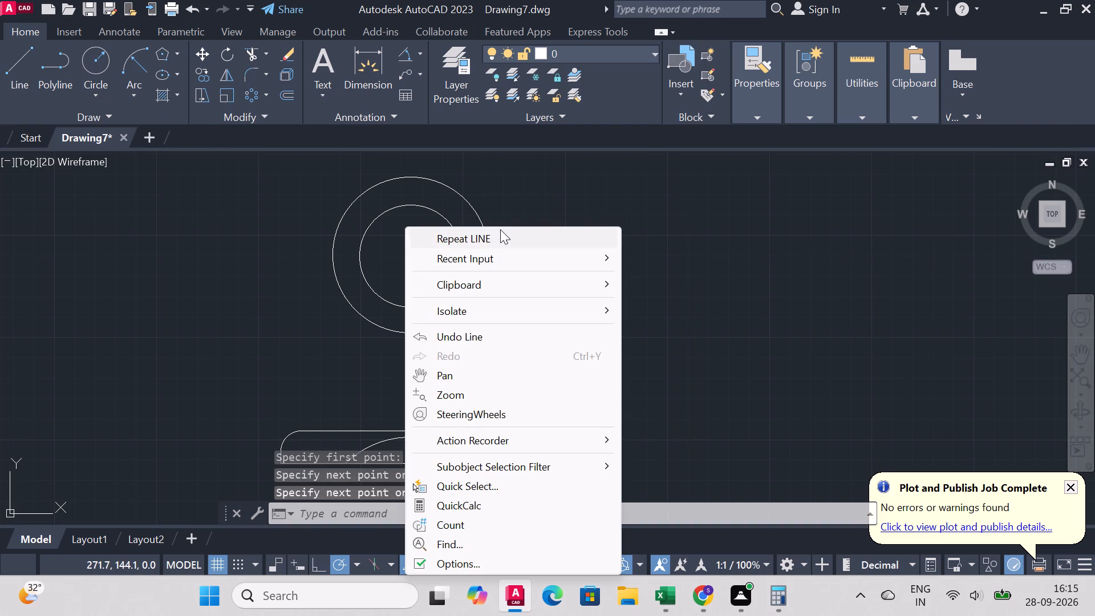
{"action": "left_click", "coordinate": [500, 229]}
{"action": "left_click", "coordinate": [408, 256]}
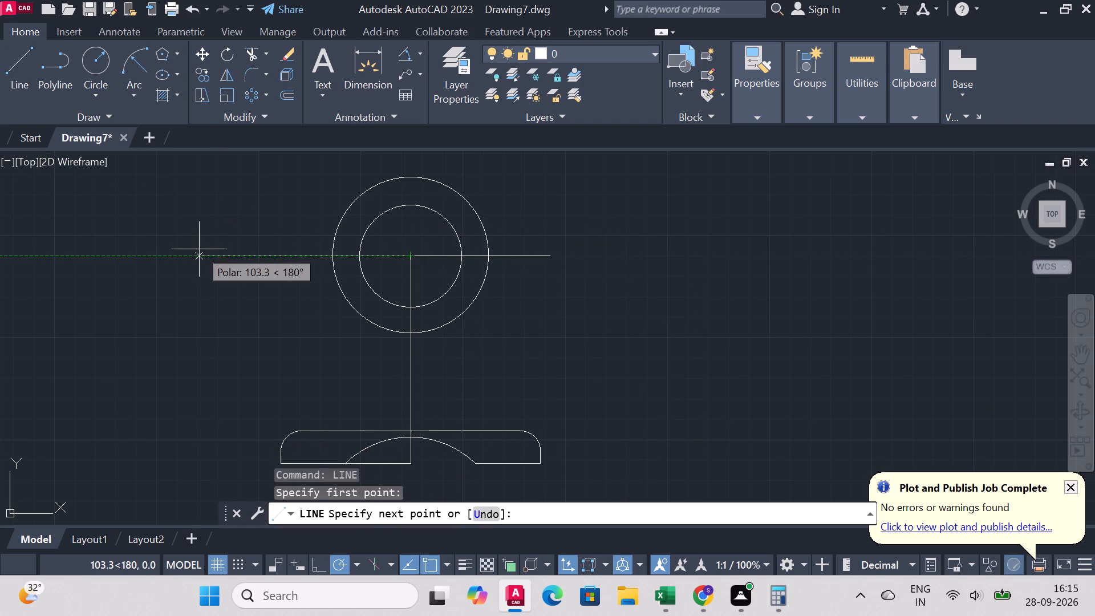
{"action": "left_click", "coordinate": [199, 249]}
{"action": "right_click", "coordinate": [199, 248]}
{"action": "left_click", "coordinate": [262, 256]}
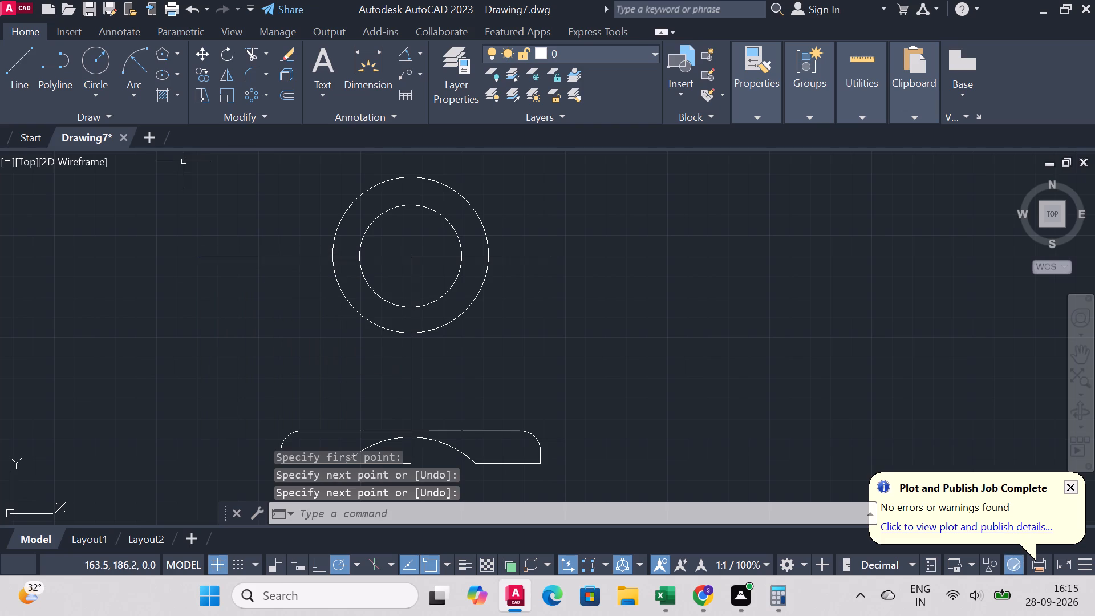
Draw an inclined line from the circles' centre up to the right at about 30°, ending beyond the outer circle.
{"action": "left_click", "coordinate": [8, 58]}
{"action": "left_click", "coordinate": [413, 252]}
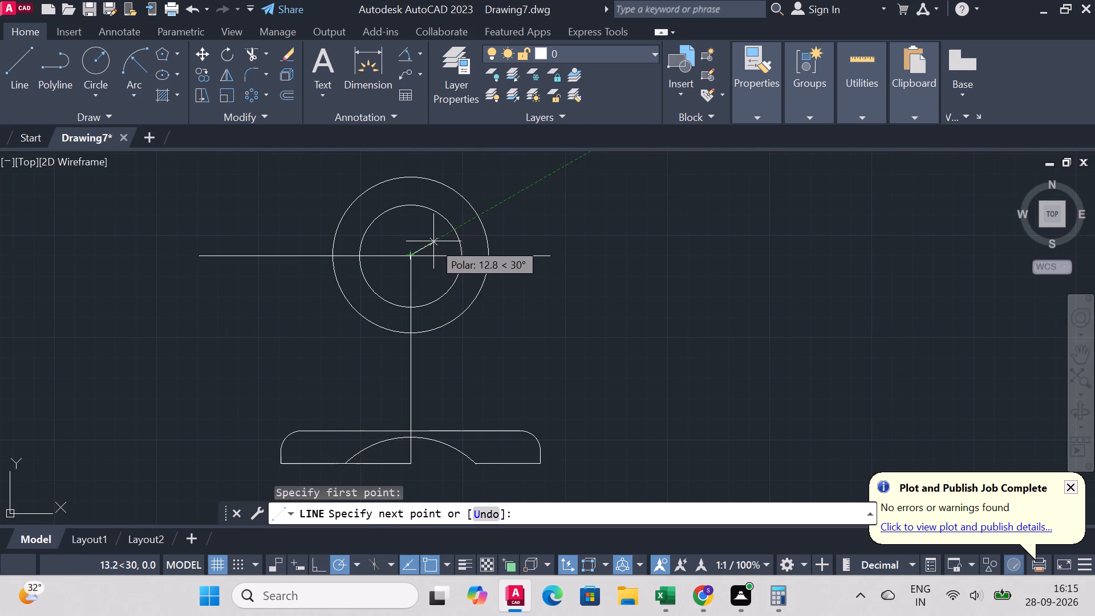
{"action": "left_click", "coordinate": [524, 197]}
{"action": "right_click", "coordinate": [524, 197]}
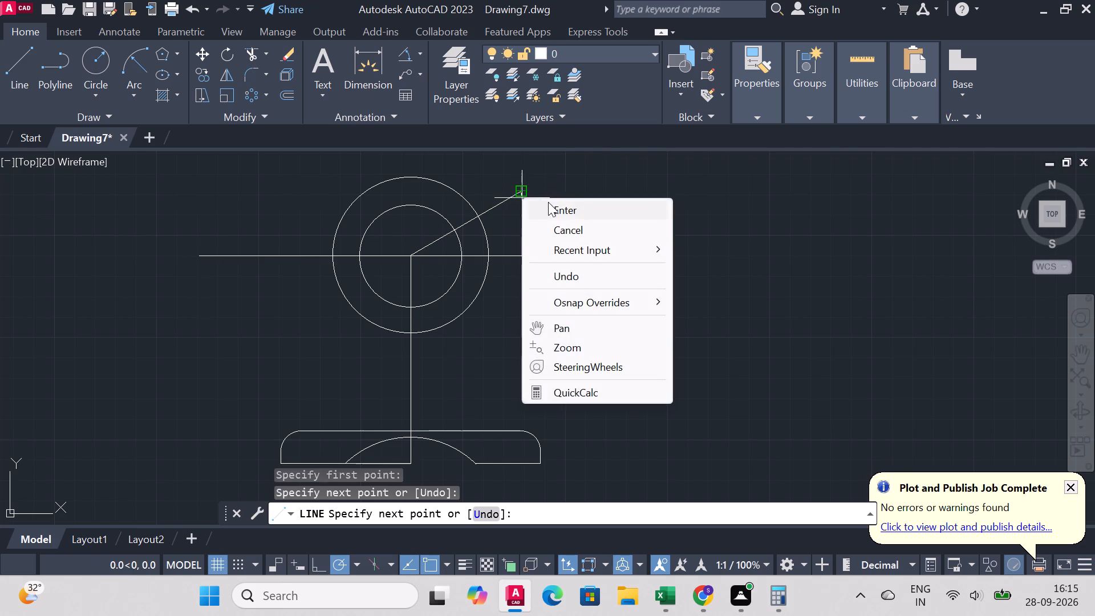
{"action": "left_click", "coordinate": [557, 205]}
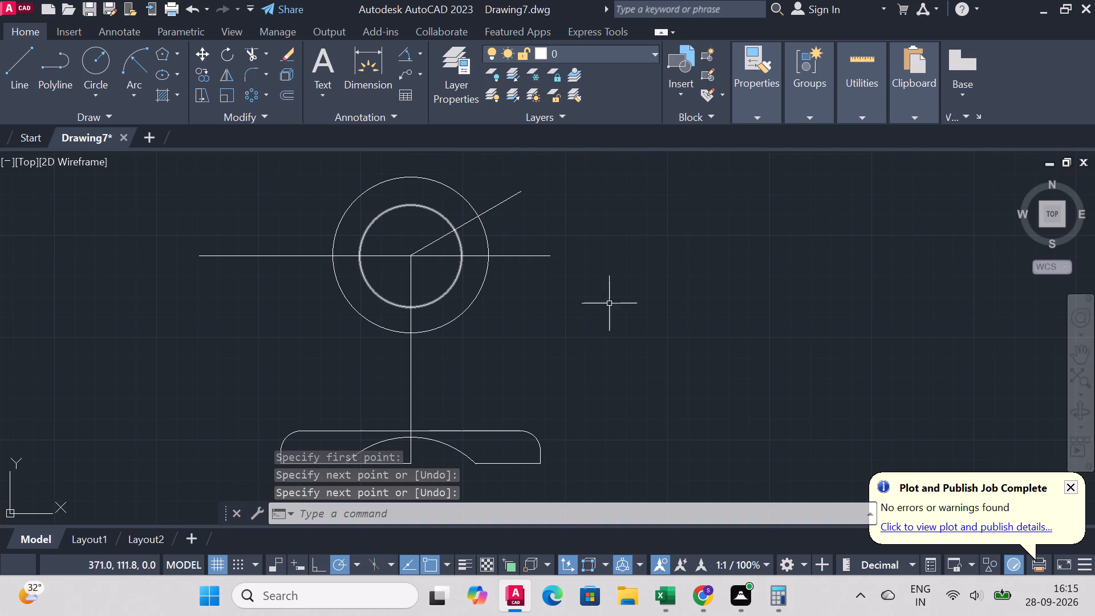
Draw an inclined line about 47 mm long from the circles' centre up to the left at 150°.
{"action": "right_click", "coordinate": [599, 262]}
{"action": "left_click", "coordinate": [650, 232]}
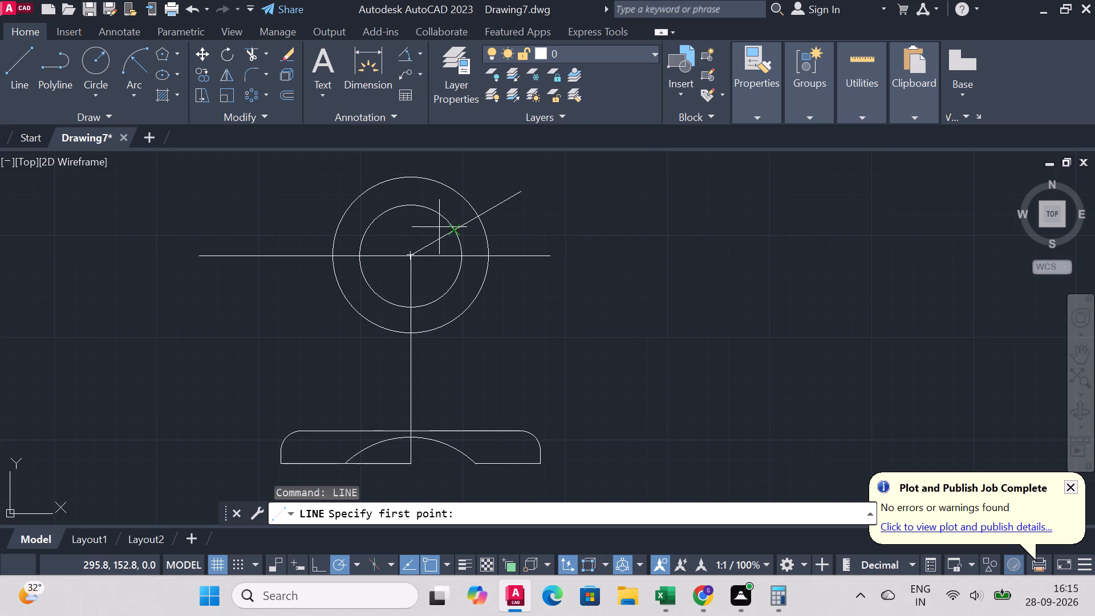
{"action": "left_click", "coordinate": [411, 256]}
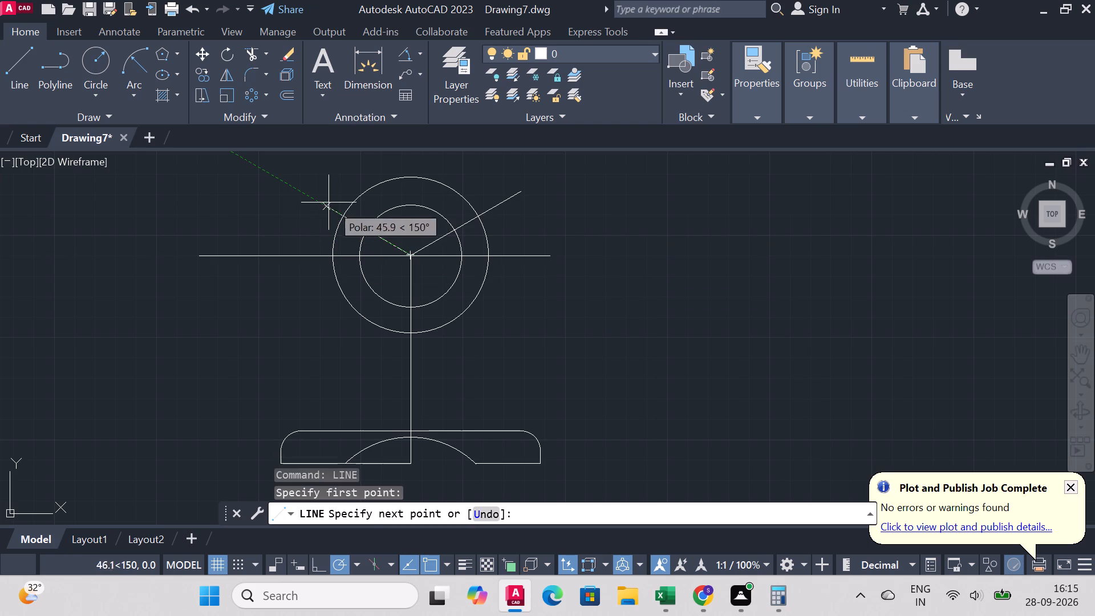
{"action": "left_click", "coordinate": [310, 182]}
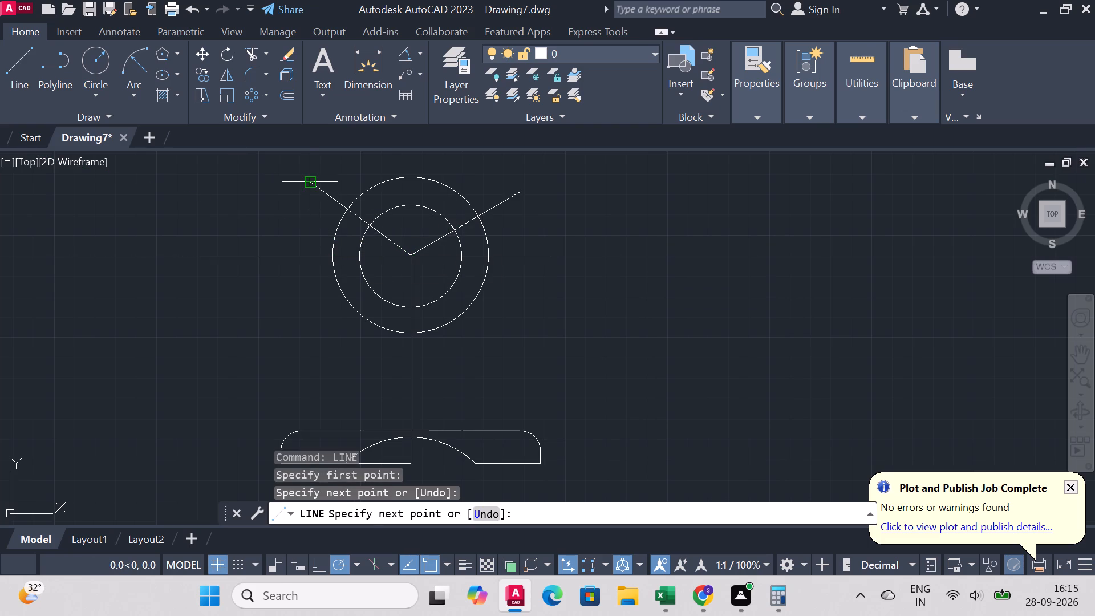
{"action": "key", "text": "ctrl+z"}
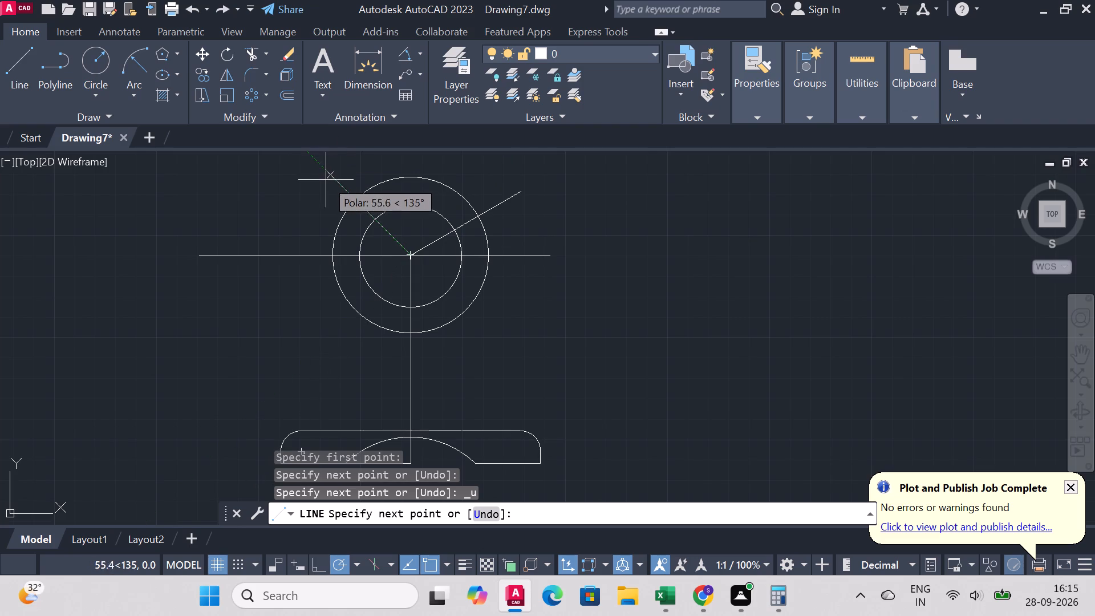
{"action": "scroll", "coordinate": [326, 180], "scroll_direction": "up", "scroll_amount": 3}
{"action": "scroll", "coordinate": [343, 244], "scroll_direction": "down", "scroll_amount": 3}
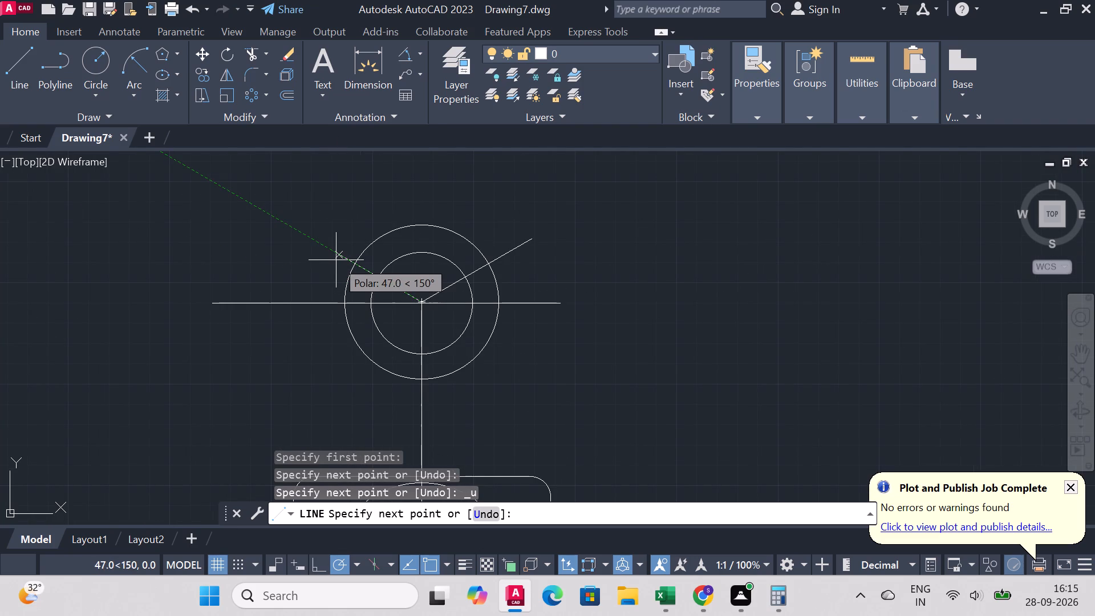
{"action": "left_click", "coordinate": [336, 260]}
{"action": "right_click", "coordinate": [336, 260]}
{"action": "left_click", "coordinate": [363, 271]}
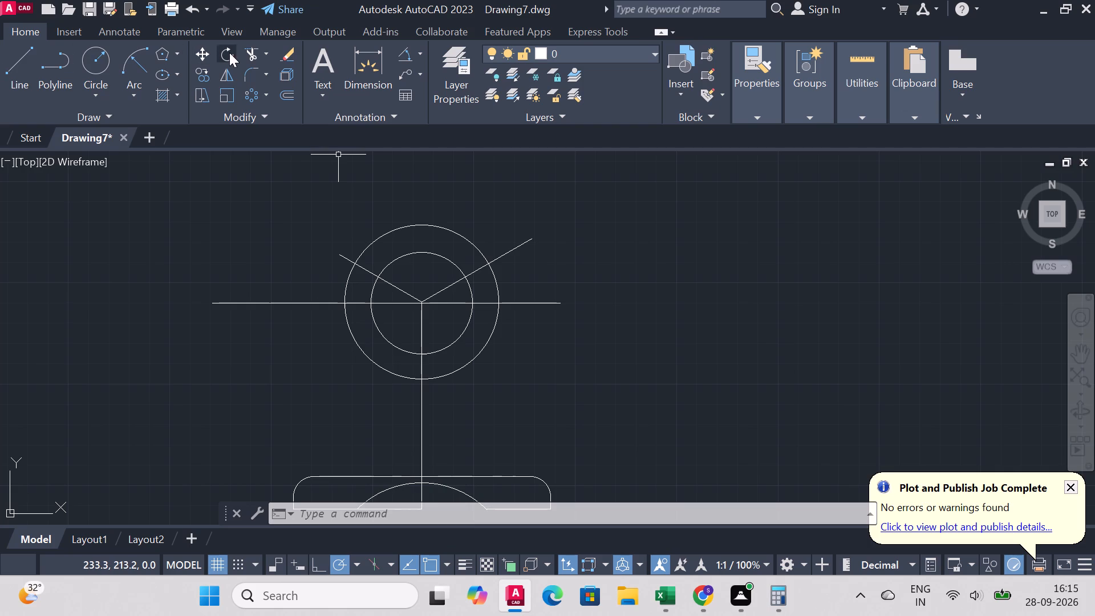
Trim the upper arcs of both concentric circles between the two inclined lines.
{"action": "left_click", "coordinate": [250, 53]}
{"action": "scroll", "coordinate": [510, 299], "scroll_direction": "up", "scroll_amount": 1}
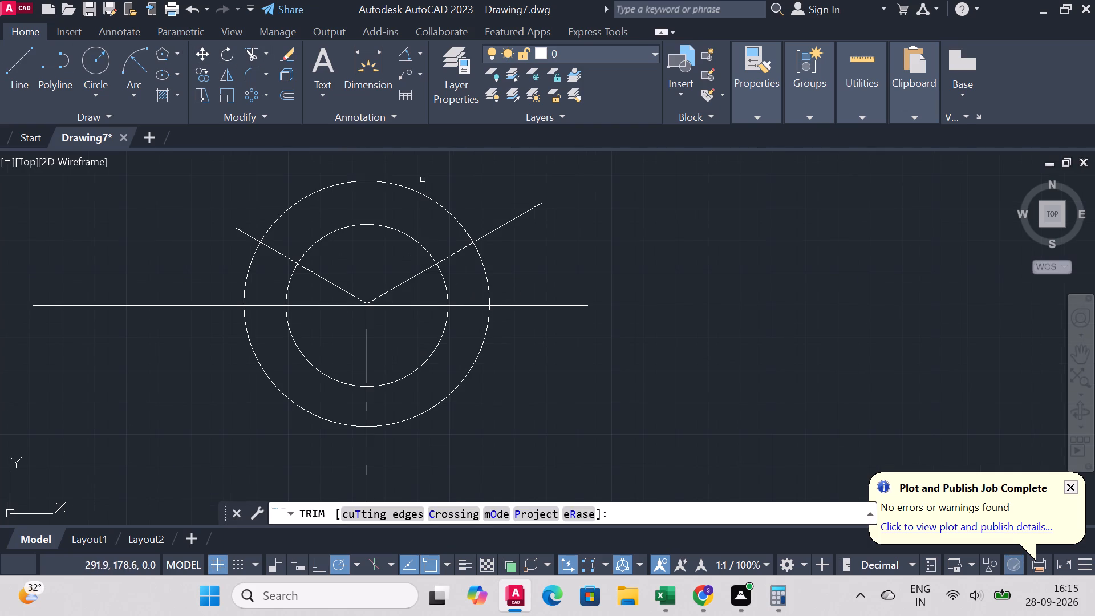
{"action": "left_click", "coordinate": [417, 192]}
{"action": "left_click", "coordinate": [396, 230]}
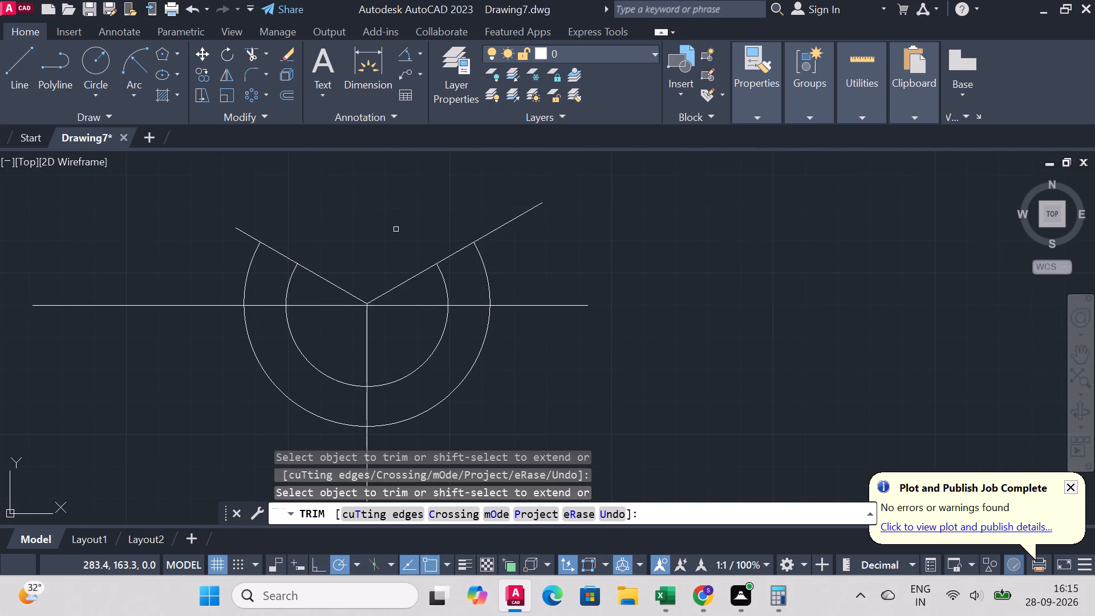
Draw a 32 mm radius circle tangent to the outer ring arc's lower right and the base's top edge.
{"action": "scroll", "coordinate": [418, 228], "scroll_direction": "down", "scroll_amount": 3}
{"action": "scroll", "coordinate": [441, 333], "scroll_direction": "down", "scroll_amount": 1}
{"action": "scroll", "coordinate": [426, 279], "scroll_direction": "up", "scroll_amount": 3}
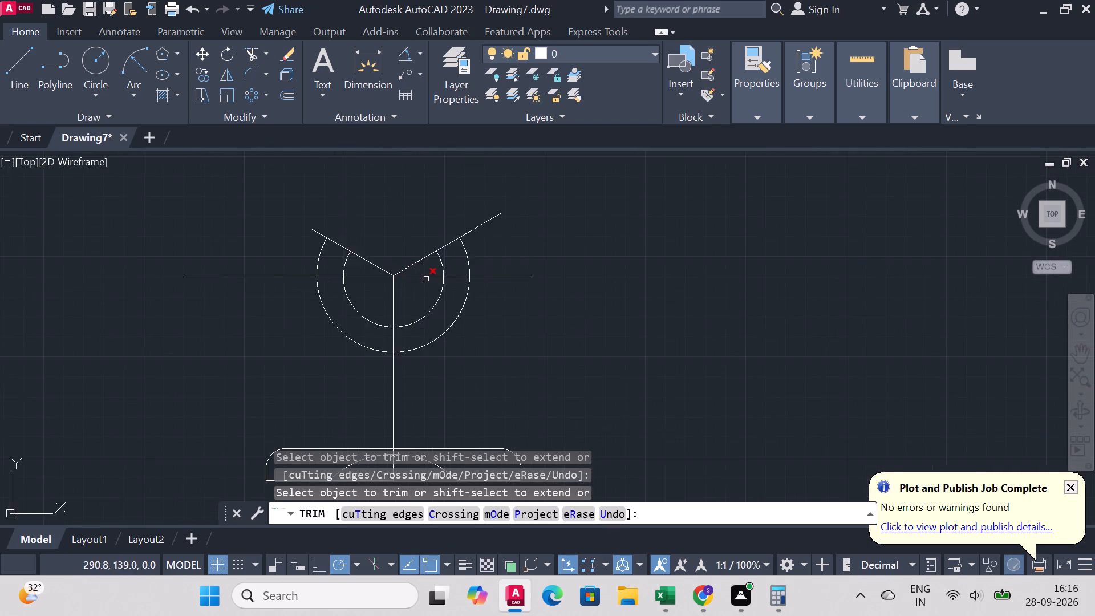
{"action": "scroll", "coordinate": [426, 279], "scroll_direction": "down", "scroll_amount": 3}
{"action": "scroll", "coordinate": [436, 303], "scroll_direction": "up", "scroll_amount": 3}
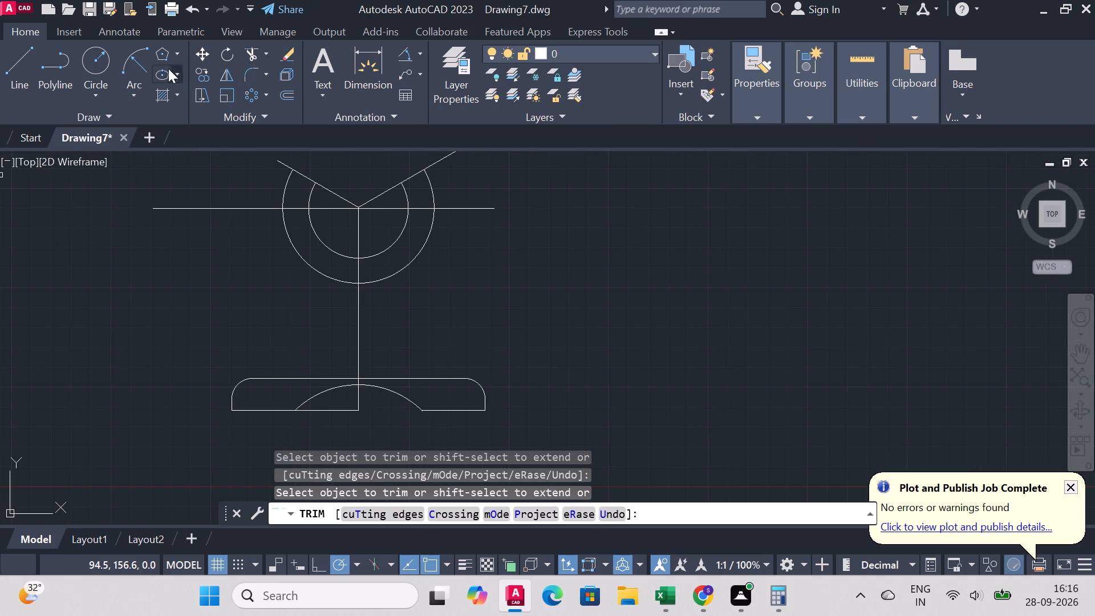
{"action": "left_click", "coordinate": [92, 84]}
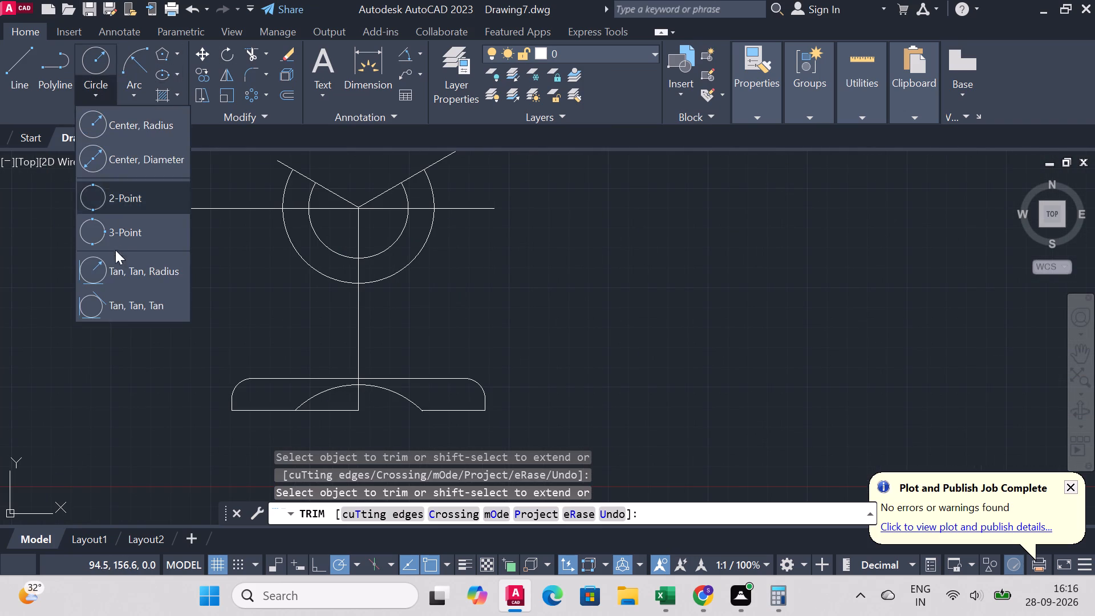
{"action": "left_click", "coordinate": [114, 264]}
{"action": "scroll", "coordinate": [431, 278], "scroll_direction": "up", "scroll_amount": 1}
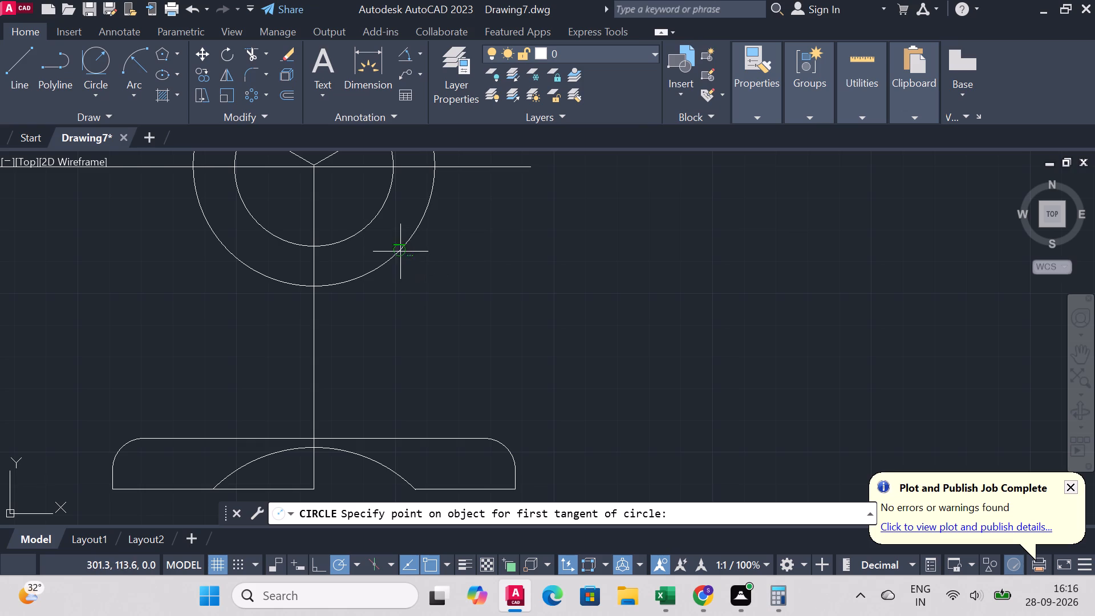
{"action": "left_click", "coordinate": [400, 249]}
{"action": "left_click", "coordinate": [403, 437]}
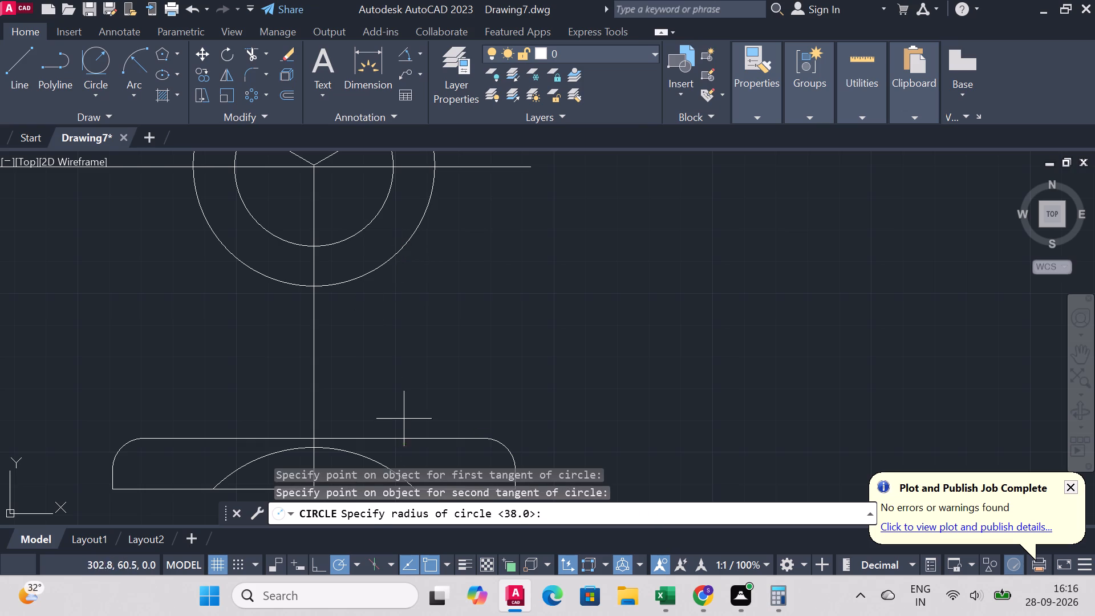
{"action": "key", "text": "r"}
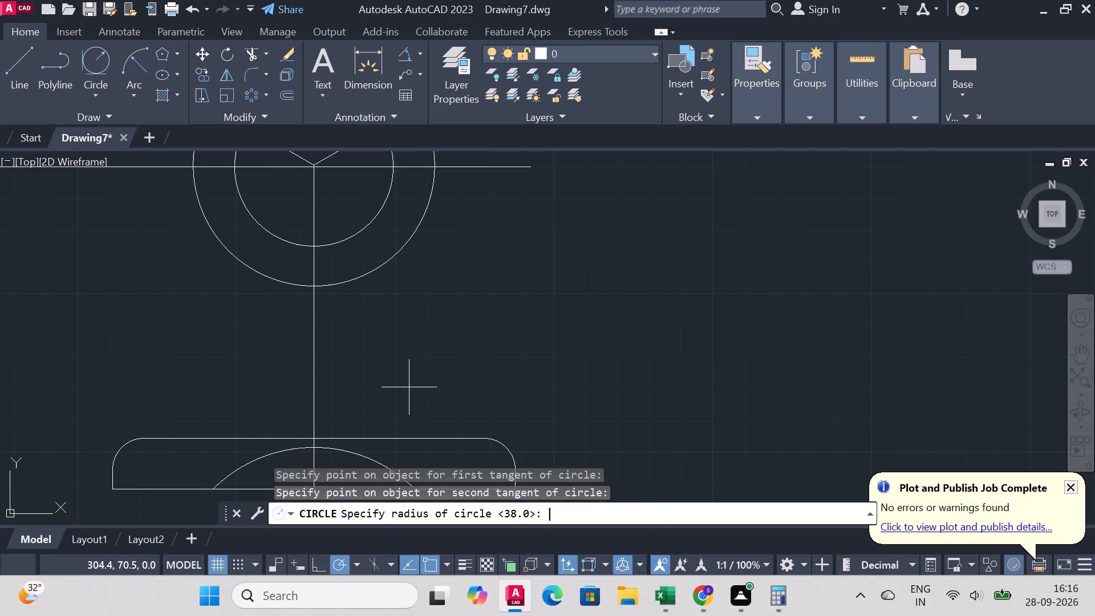
{"action": "key", "text": "Return"}
{"action": "type", "text": "32"}
{"action": "key", "text": "Return"}
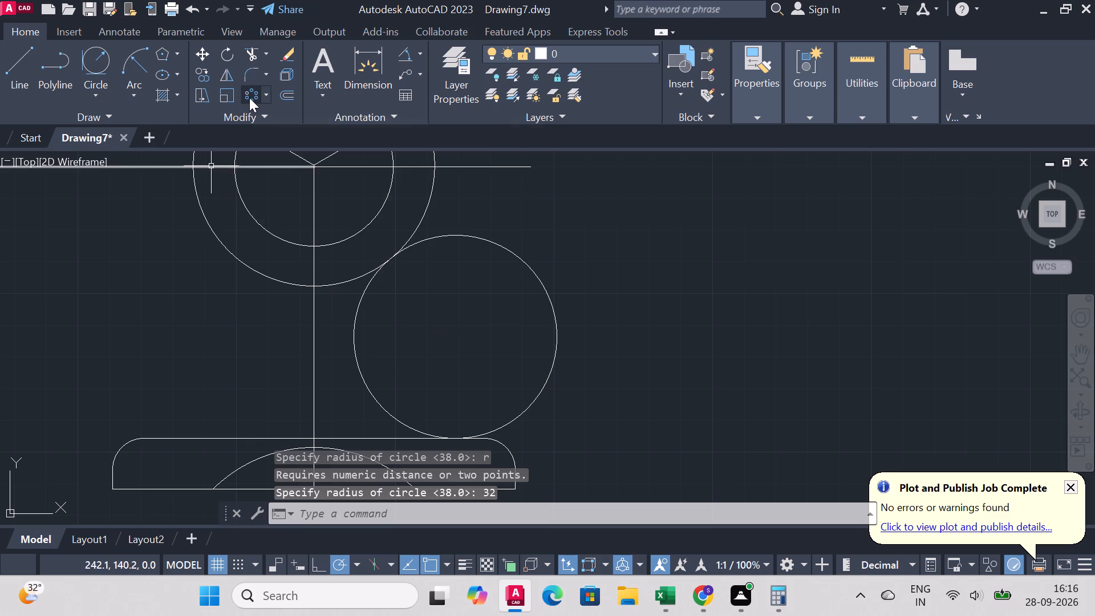
Trim away the outer right portion of the tangent circle, keeping the concave arc between the ring and the base.
{"action": "left_click", "coordinate": [261, 53]}
{"action": "left_click", "coordinate": [554, 360]}
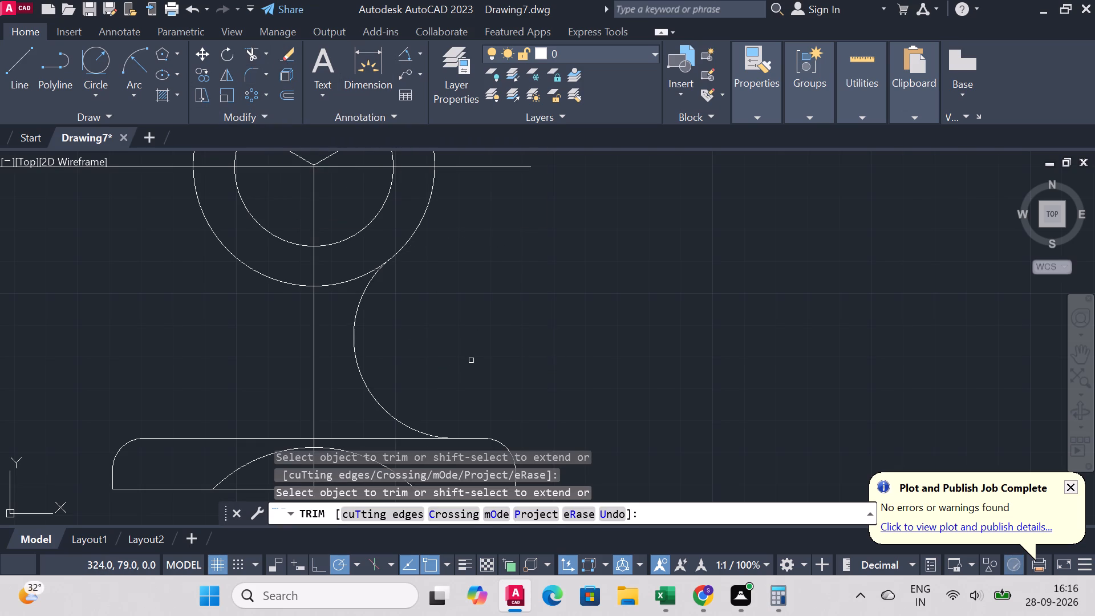
{"action": "scroll", "coordinate": [459, 323], "scroll_direction": "down", "scroll_amount": 2}
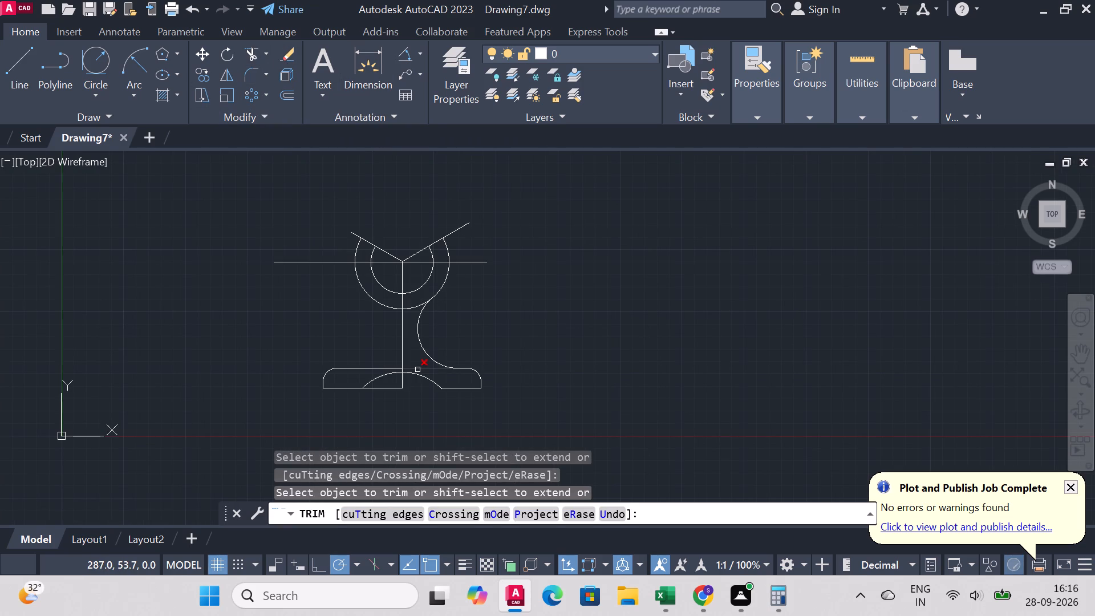
{"action": "scroll", "coordinate": [427, 362], "scroll_direction": "up", "scroll_amount": 3}
{"action": "right_click", "coordinate": [593, 246]}
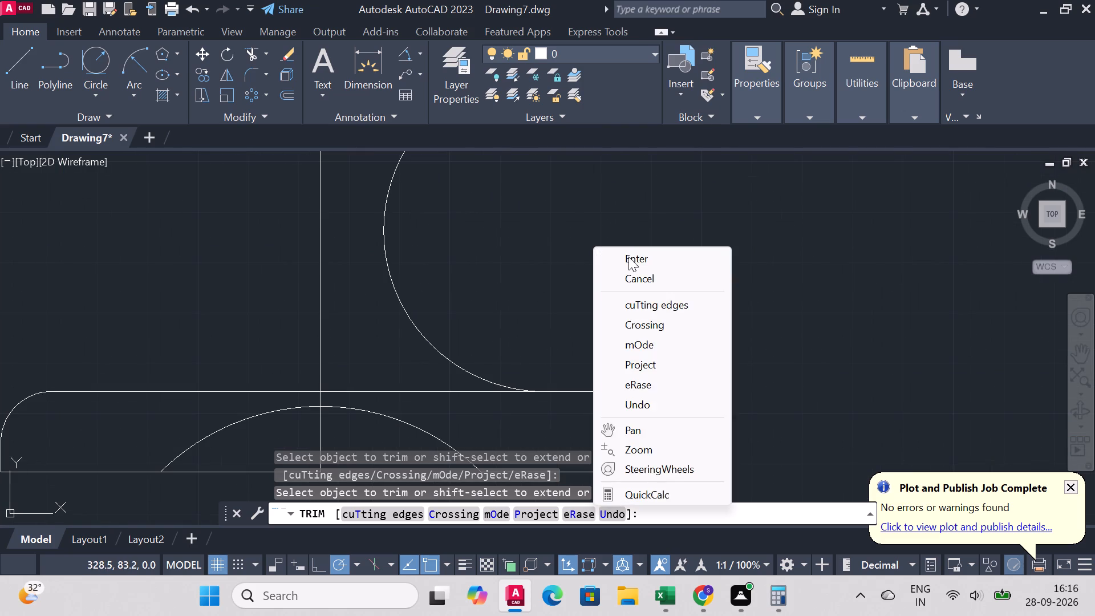
{"action": "left_click", "coordinate": [628, 257]}
Mirror the concave side arc about the vertical centre line, keeping the source arc.
{"action": "left_click", "coordinate": [219, 76]}
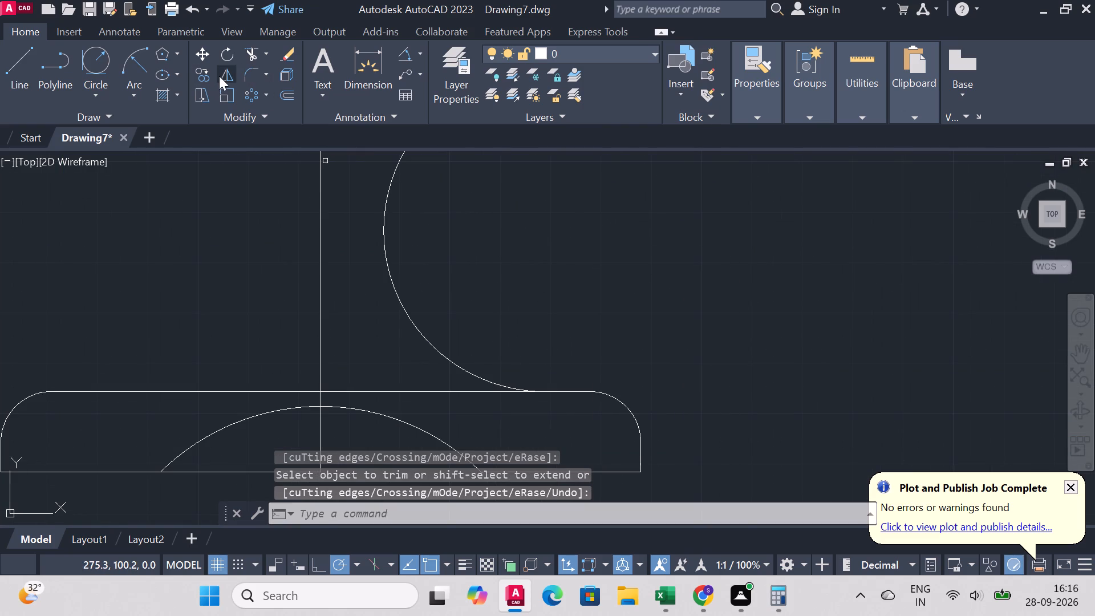
{"action": "left_click", "coordinate": [391, 283]}
{"action": "right_click", "coordinate": [440, 262]}
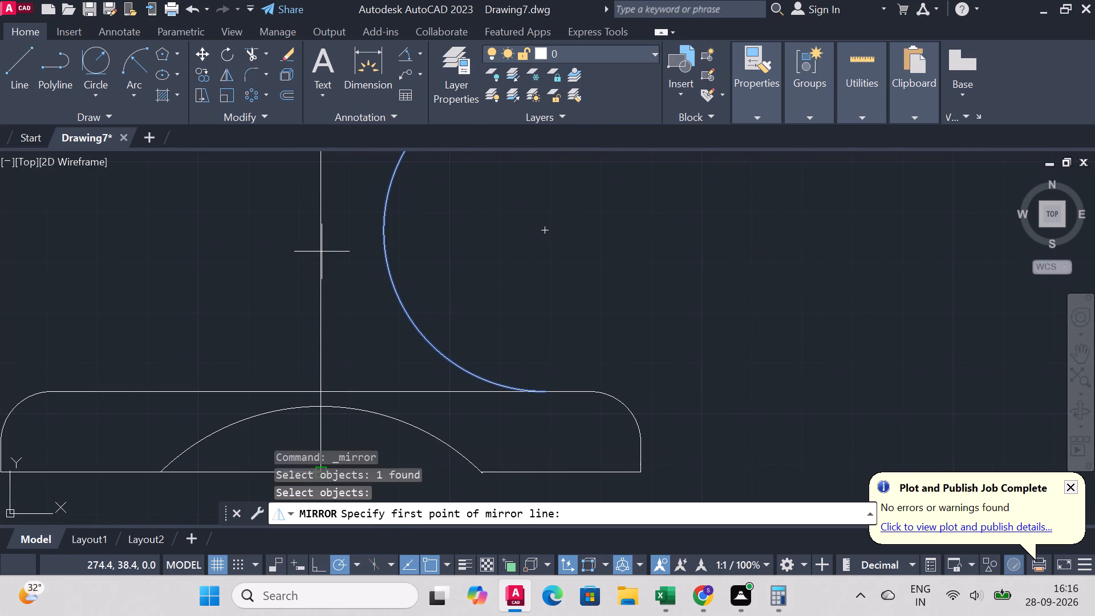
{"action": "left_click", "coordinate": [322, 252]}
{"action": "left_click", "coordinate": [327, 284]}
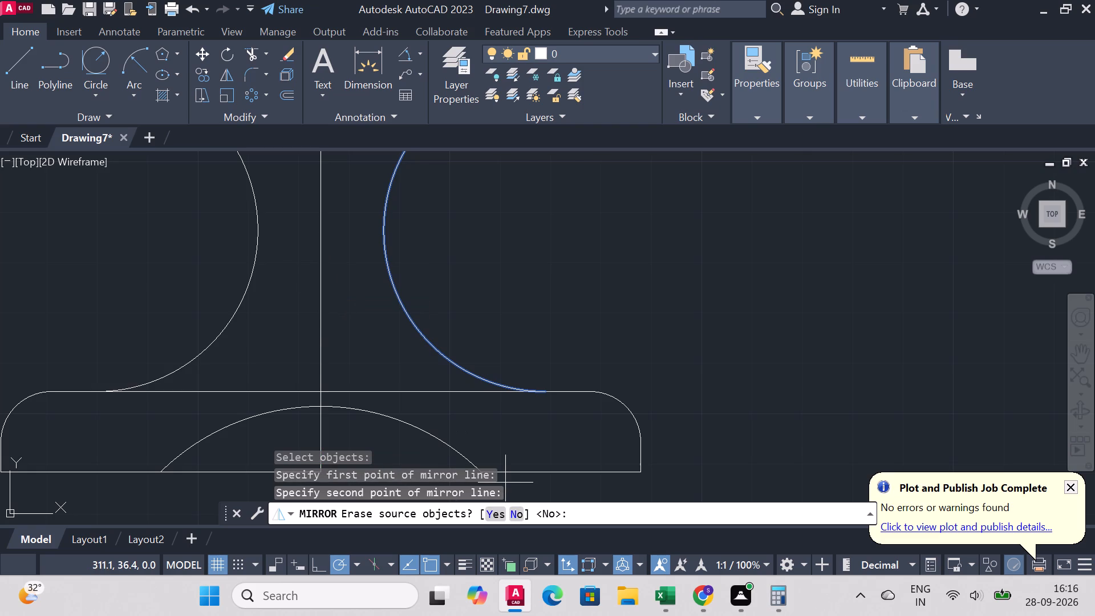
{"action": "type", "text": "no"}
{"action": "key", "text": "Return"}
Trim the base's bottom line across the arc cutout and all segments of the vertical centre line.
{"action": "scroll", "coordinate": [379, 273], "scroll_direction": "down", "scroll_amount": 1}
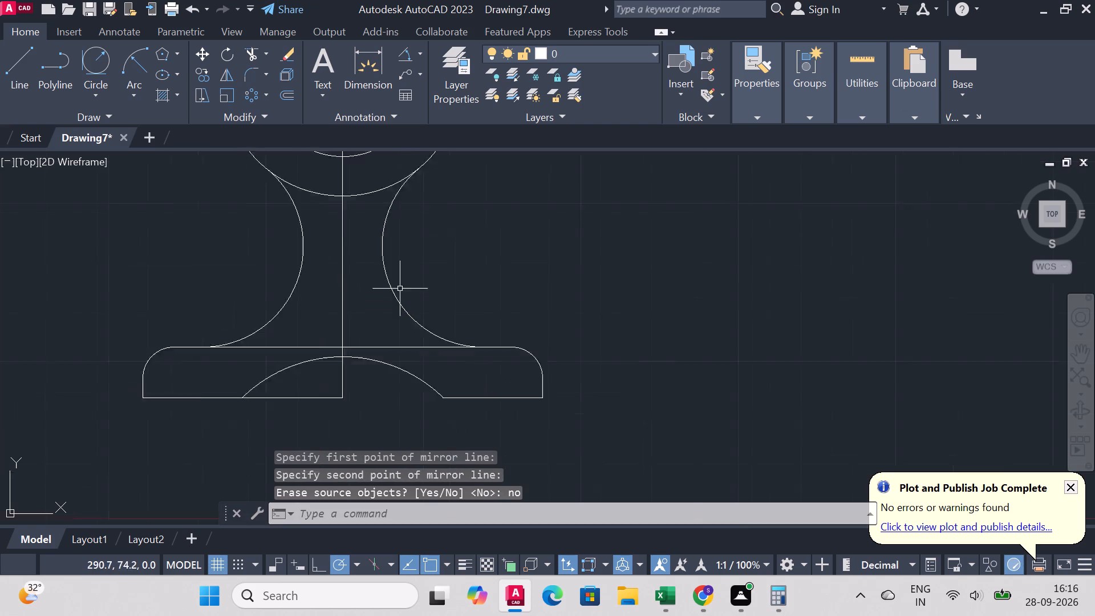
{"action": "scroll", "coordinate": [400, 289], "scroll_direction": "down", "scroll_amount": 2}
{"action": "scroll", "coordinate": [423, 264], "scroll_direction": "up", "scroll_amount": 1}
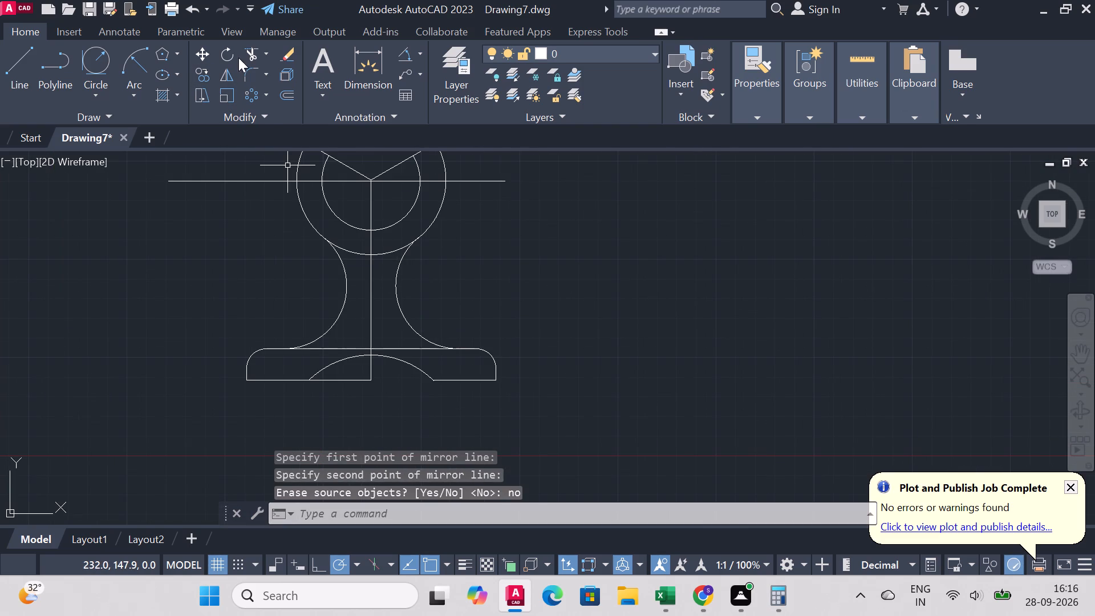
{"action": "left_click", "coordinate": [244, 54]}
{"action": "scroll", "coordinate": [368, 392], "scroll_direction": "down", "scroll_amount": 1}
{"action": "scroll", "coordinate": [362, 378], "scroll_direction": "up", "scroll_amount": 2}
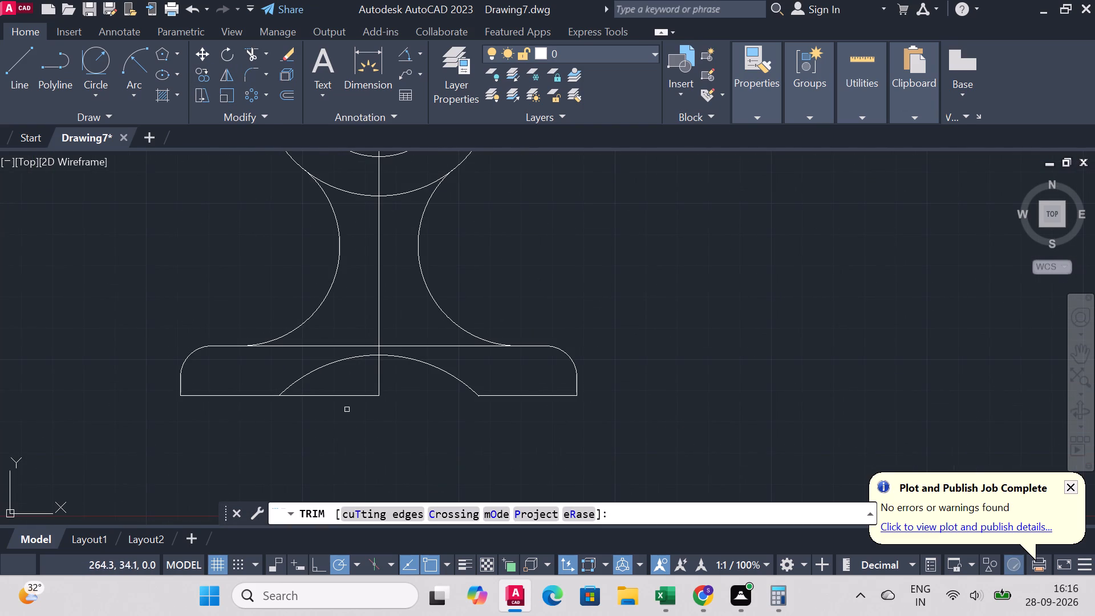
{"action": "left_click", "coordinate": [348, 398]}
{"action": "left_click", "coordinate": [379, 378]}
{"action": "scroll", "coordinate": [373, 400], "scroll_direction": "up", "scroll_amount": 4}
{"action": "left_click", "coordinate": [398, 330]}
{"action": "scroll", "coordinate": [405, 325], "scroll_direction": "down", "scroll_amount": 5}
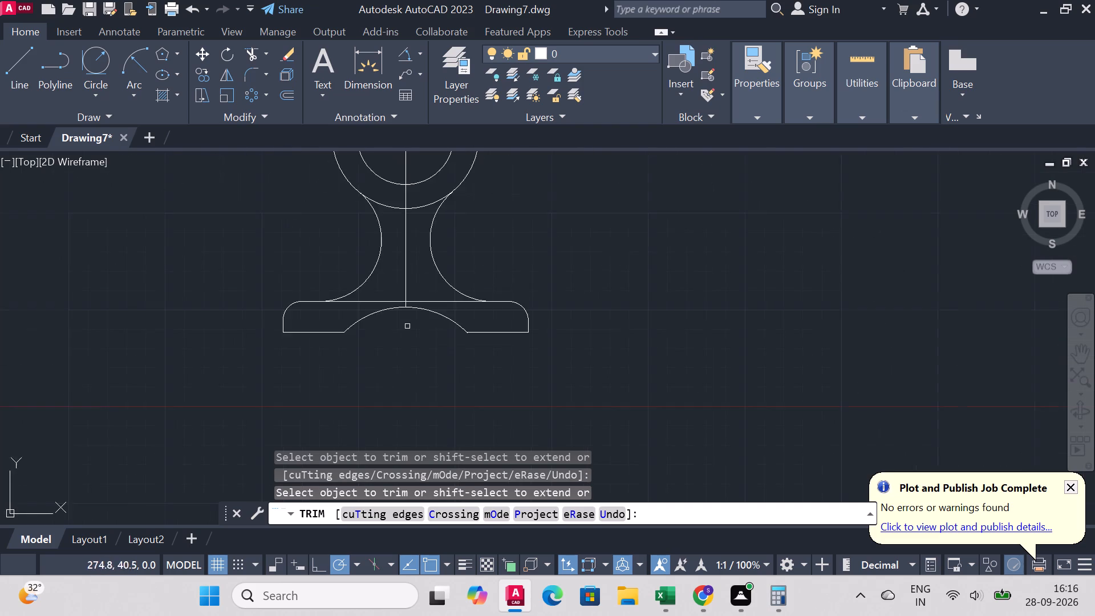
{"action": "scroll", "coordinate": [413, 237], "scroll_direction": "up", "scroll_amount": 3}
{"action": "left_click", "coordinate": [375, 334]}
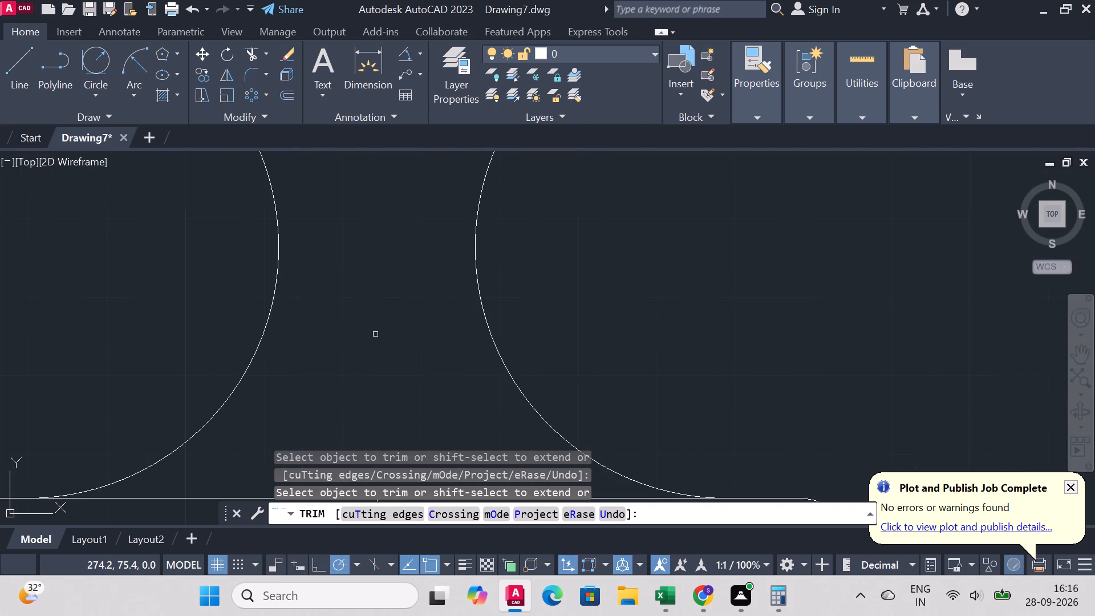
Trim the base's top edge between the two concave side arcs.
{"action": "scroll", "coordinate": [376, 335], "scroll_direction": "down", "scroll_amount": 4}
{"action": "scroll", "coordinate": [376, 370], "scroll_direction": "up", "scroll_amount": 3}
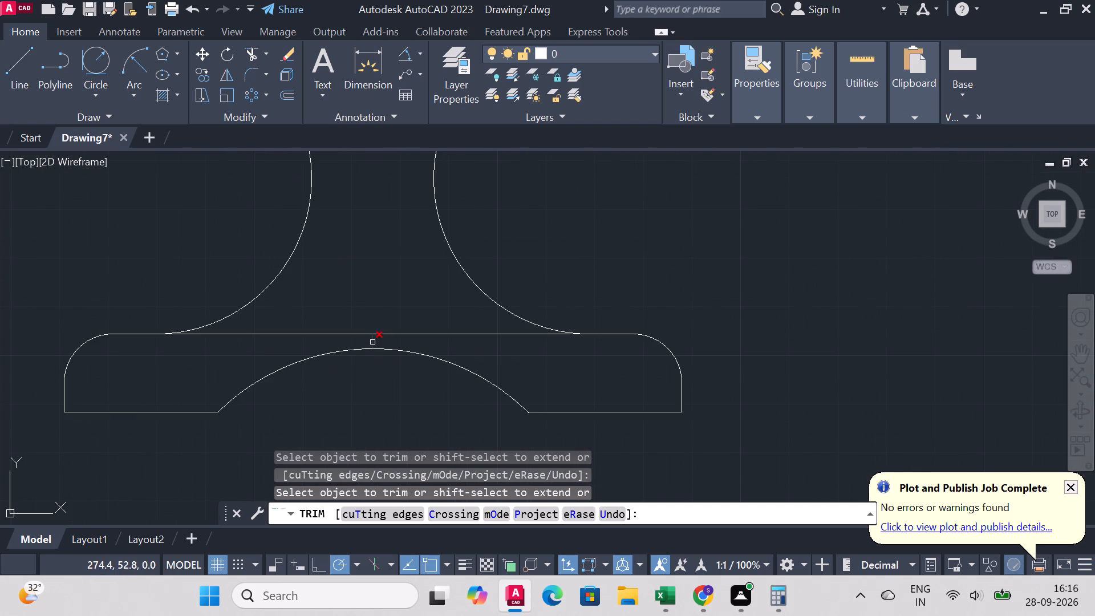
{"action": "left_click", "coordinate": [372, 342]}
{"action": "left_click", "coordinate": [372, 337]}
Trim away all segments of the horizontal centre line on both sides of the ring's centre.
{"action": "scroll", "coordinate": [530, 373], "scroll_direction": "down", "scroll_amount": 2}
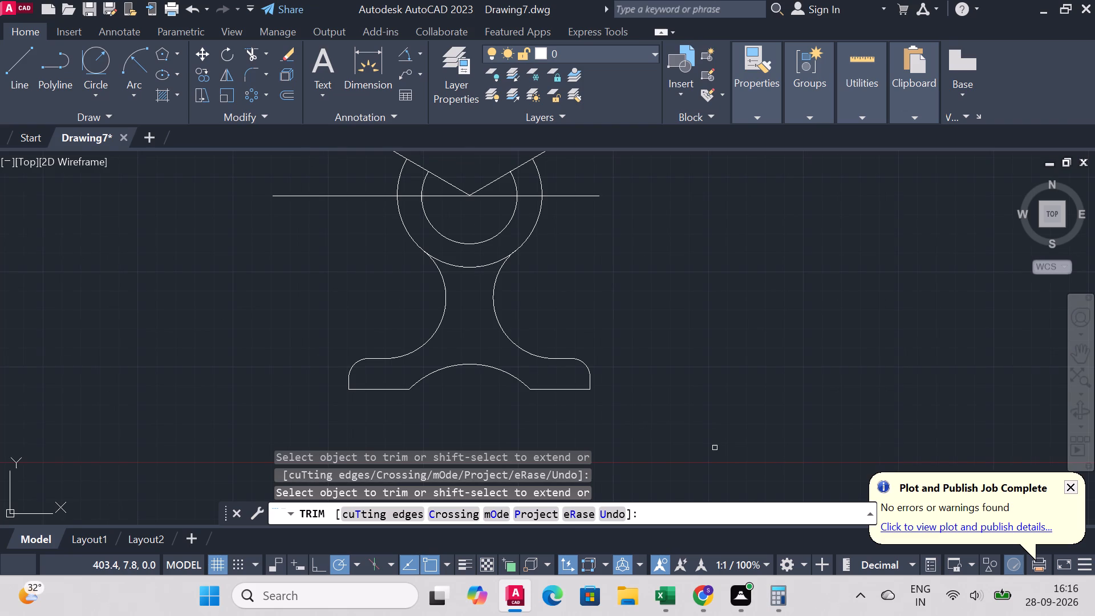
{"action": "scroll", "coordinate": [399, 323], "scroll_direction": "down", "scroll_amount": 2}
{"action": "scroll", "coordinate": [417, 275], "scroll_direction": "up", "scroll_amount": 3}
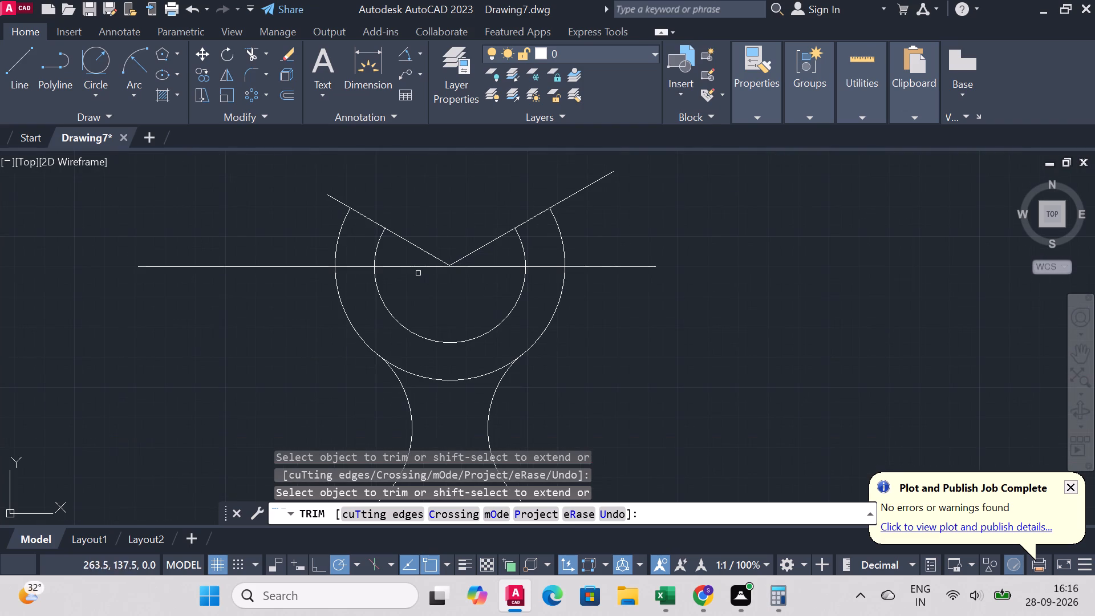
{"action": "left_click", "coordinate": [422, 269]}
{"action": "left_click", "coordinate": [358, 268]}
{"action": "left_click", "coordinate": [279, 266]}
{"action": "left_click", "coordinate": [501, 269]}
{"action": "left_click", "coordinate": [536, 267]}
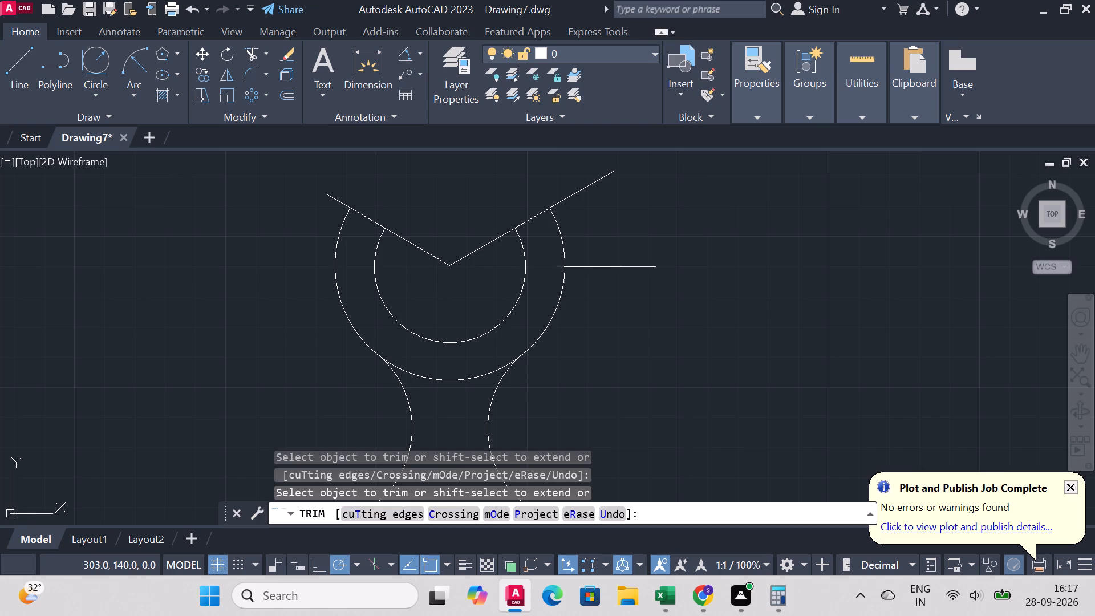
{"action": "left_click", "coordinate": [604, 264]}
{"action": "left_click", "coordinate": [605, 267]}
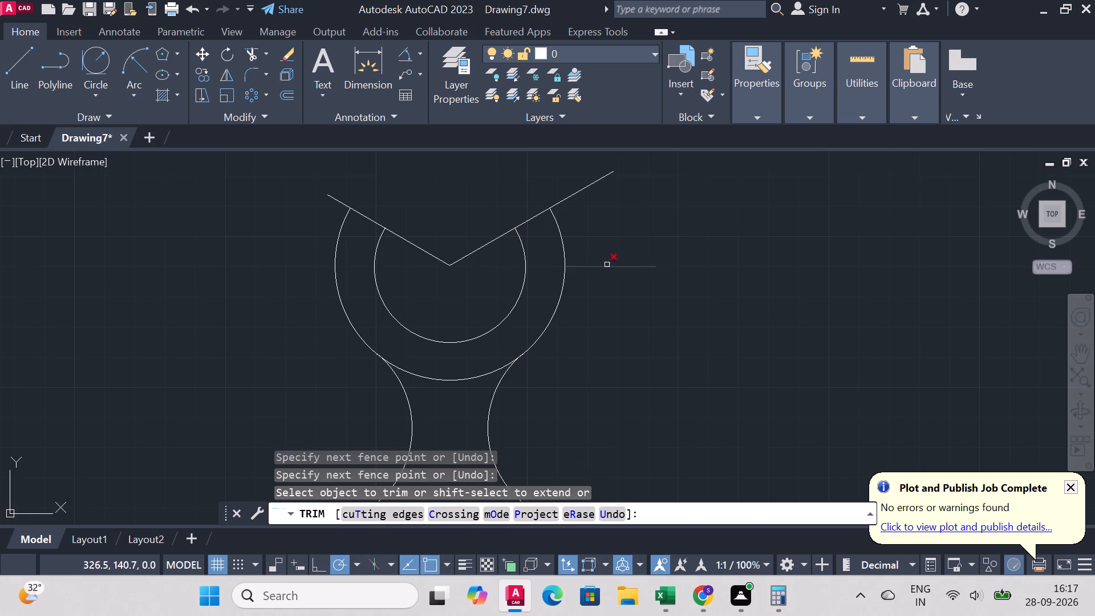
{"action": "left_click", "coordinate": [607, 265]}
Trim the bottom of the outer ring arc between the two concave side arcs.
{"action": "left_click", "coordinate": [455, 380]}
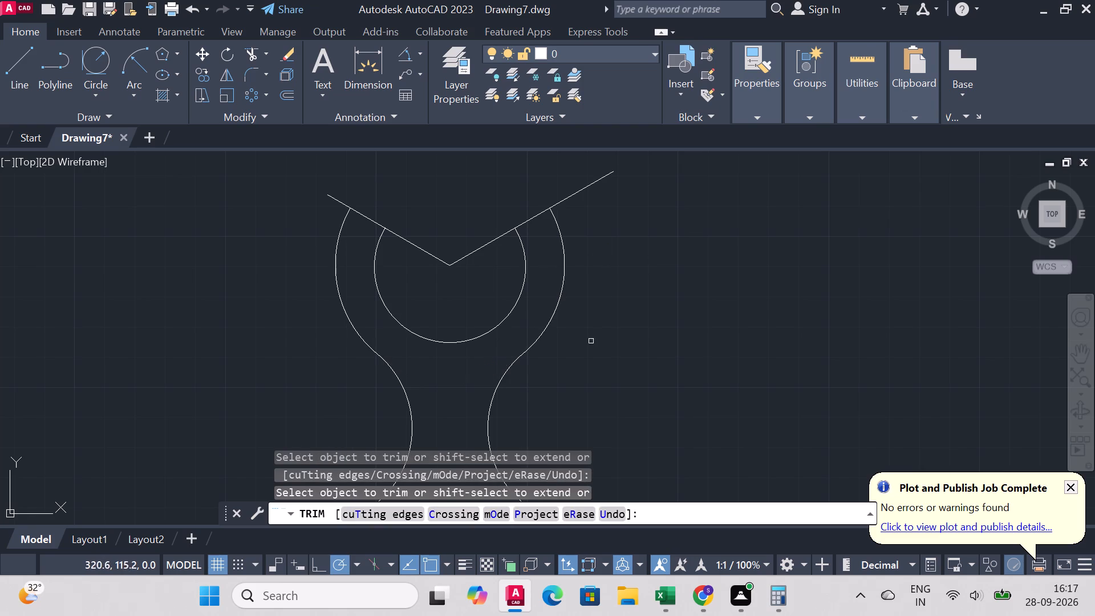
Draw a horizontal line from the ring's centre to the right, ending beyond the outer arc.
{"action": "scroll", "coordinate": [596, 334], "scroll_direction": "down", "scroll_amount": 4}
{"action": "scroll", "coordinate": [596, 335], "scroll_direction": "up", "scroll_amount": 4}
{"action": "left_click", "coordinate": [3, 68]}
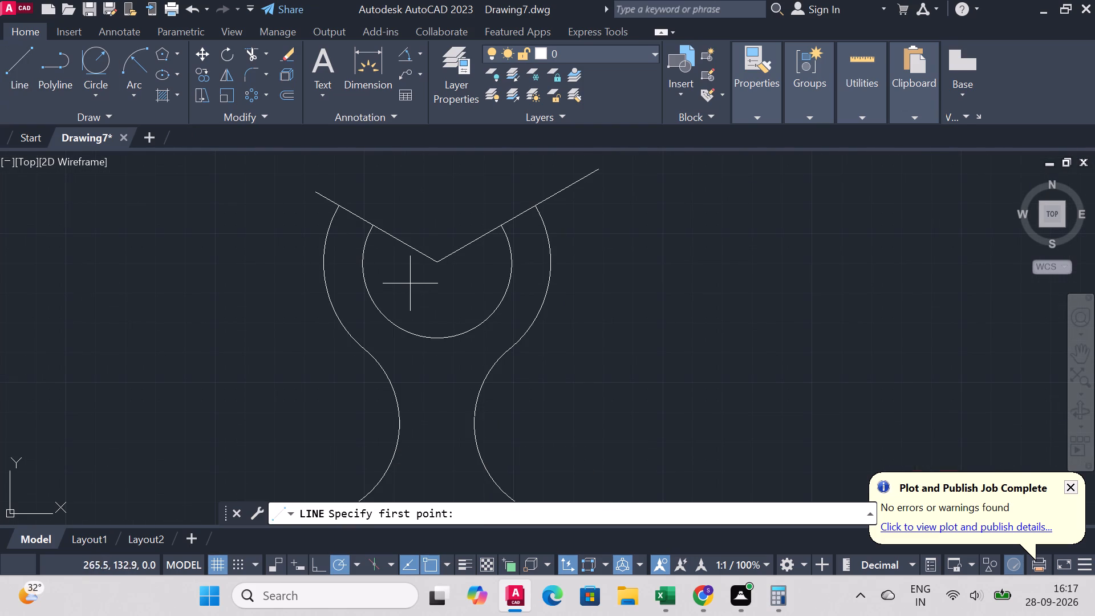
{"action": "left_click", "coordinate": [432, 261]}
{"action": "left_click", "coordinate": [601, 260]}
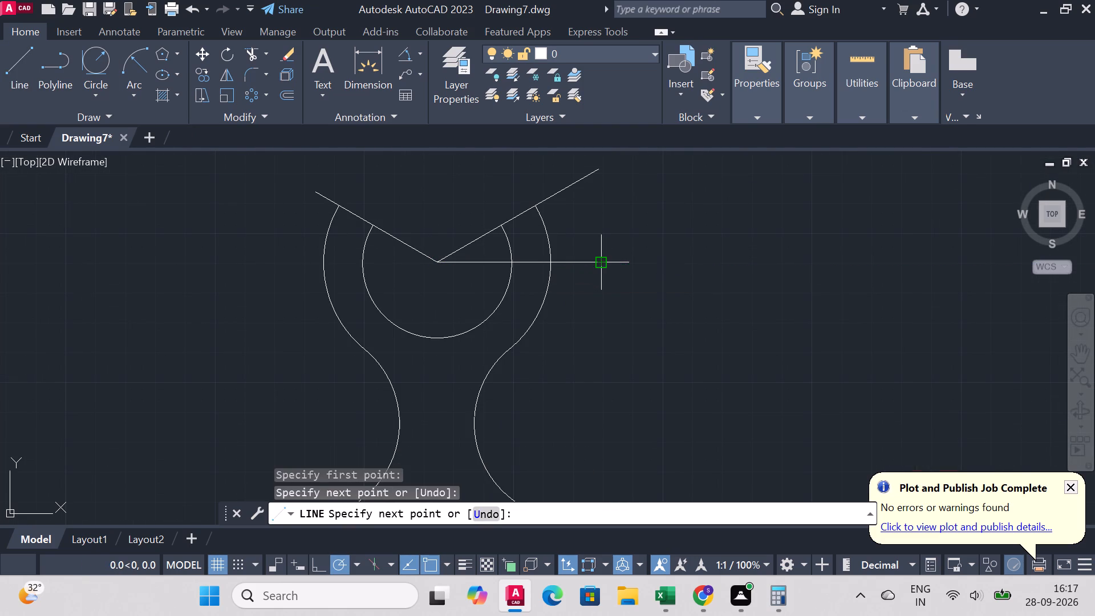
{"action": "right_click", "coordinate": [601, 260]}
{"action": "left_click", "coordinate": [659, 276]}
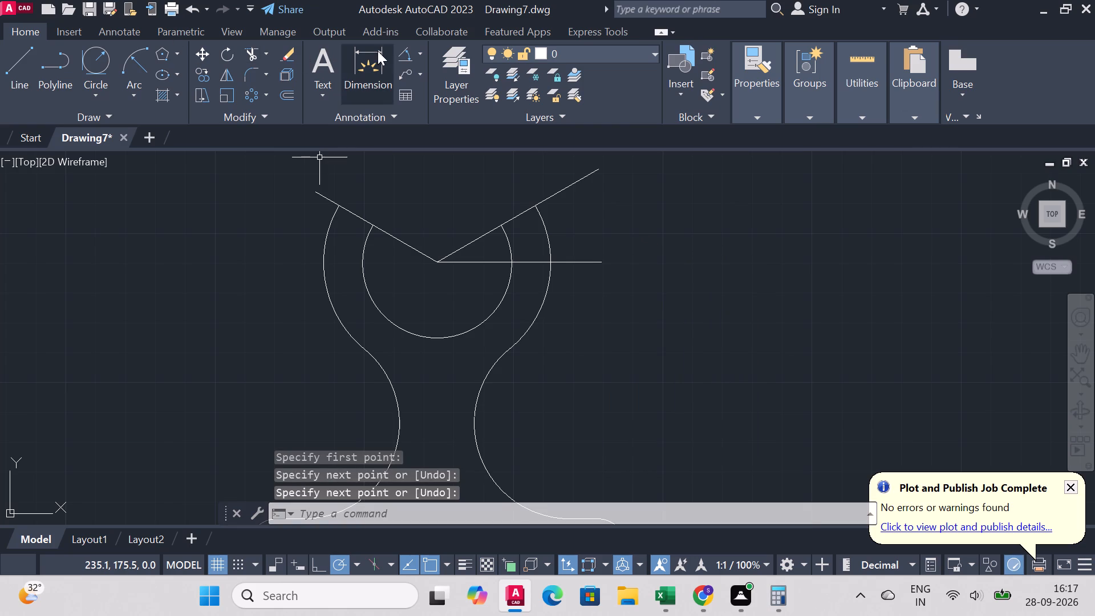
Add an angular dimension between the horizontal line and the right inclined line, placed outside the outer arc.
{"action": "left_click", "coordinate": [399, 53]}
{"action": "left_click", "coordinate": [587, 262]}
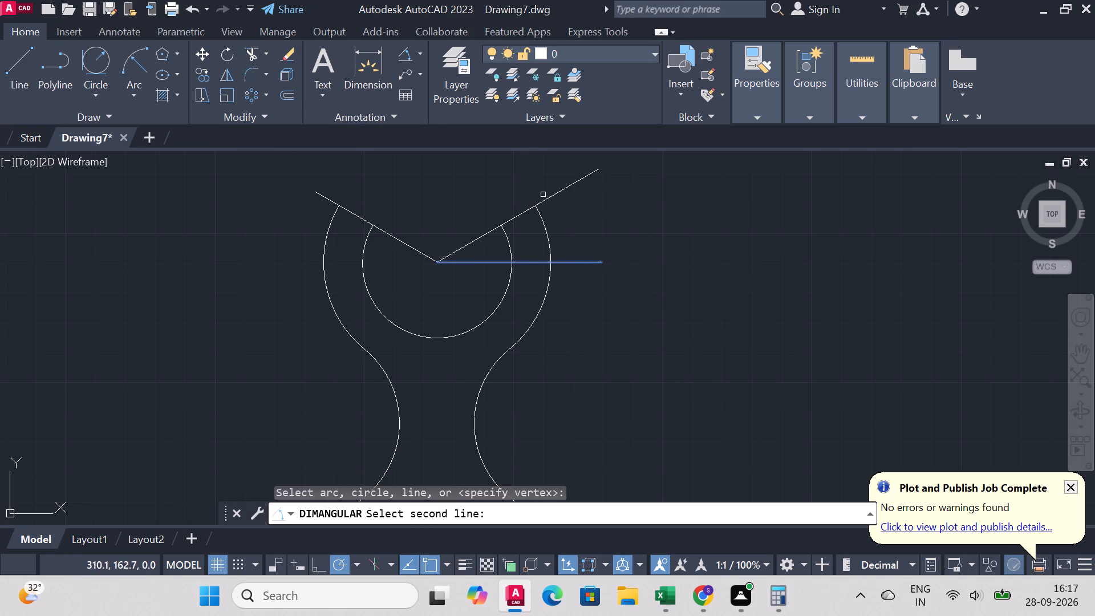
{"action": "left_click", "coordinate": [553, 193]}
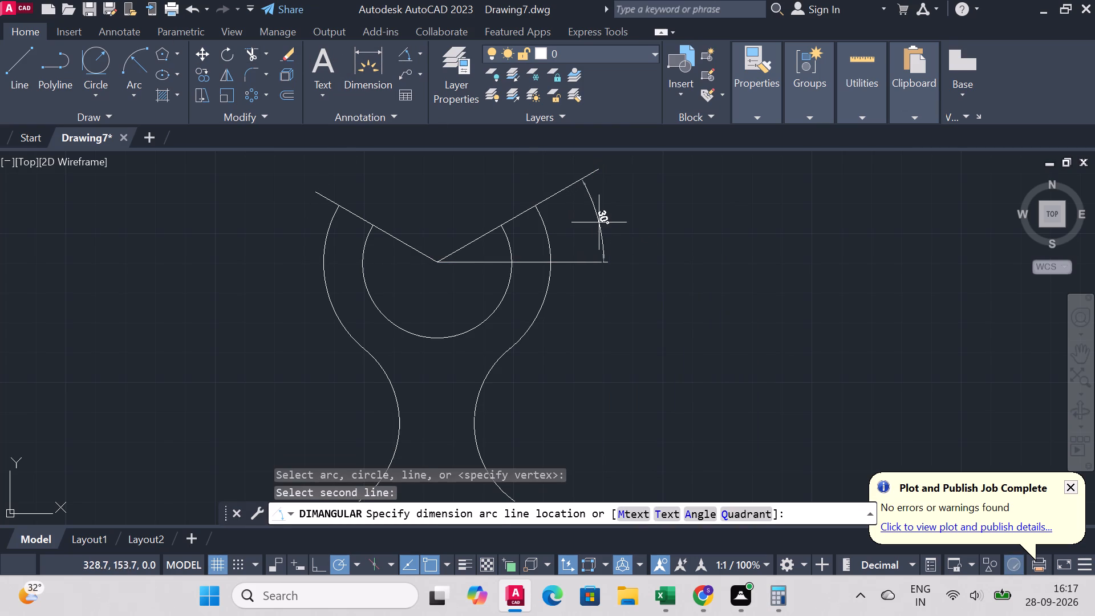
{"action": "left_click", "coordinate": [599, 222]}
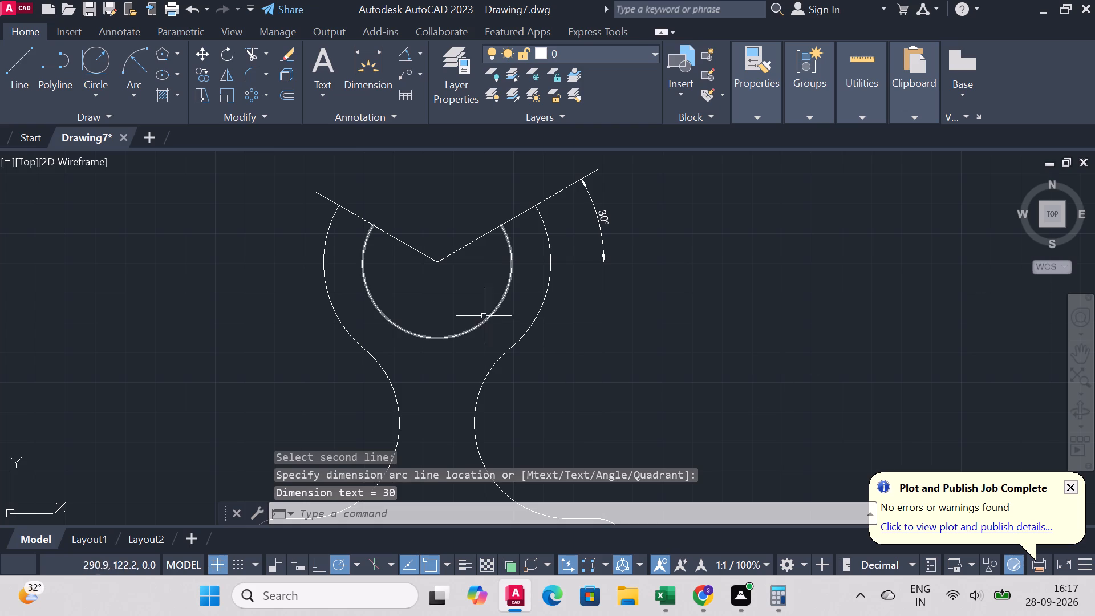
Add a radius dimension to the inner ring arc, placing its text inside the arc.
{"action": "left_click", "coordinate": [498, 306]}
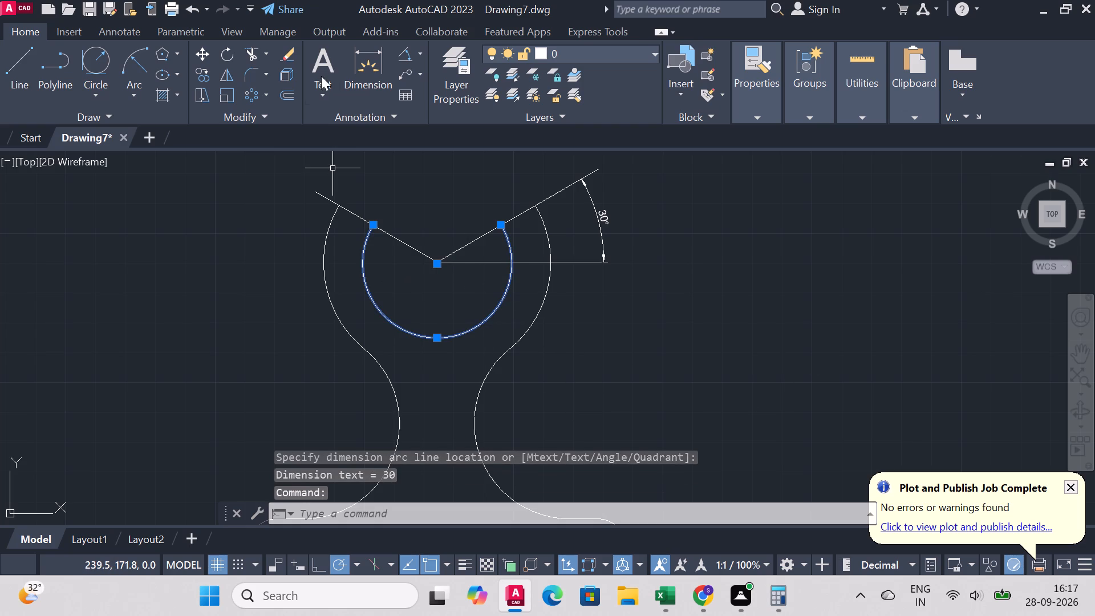
{"action": "left_click", "coordinate": [364, 62]}
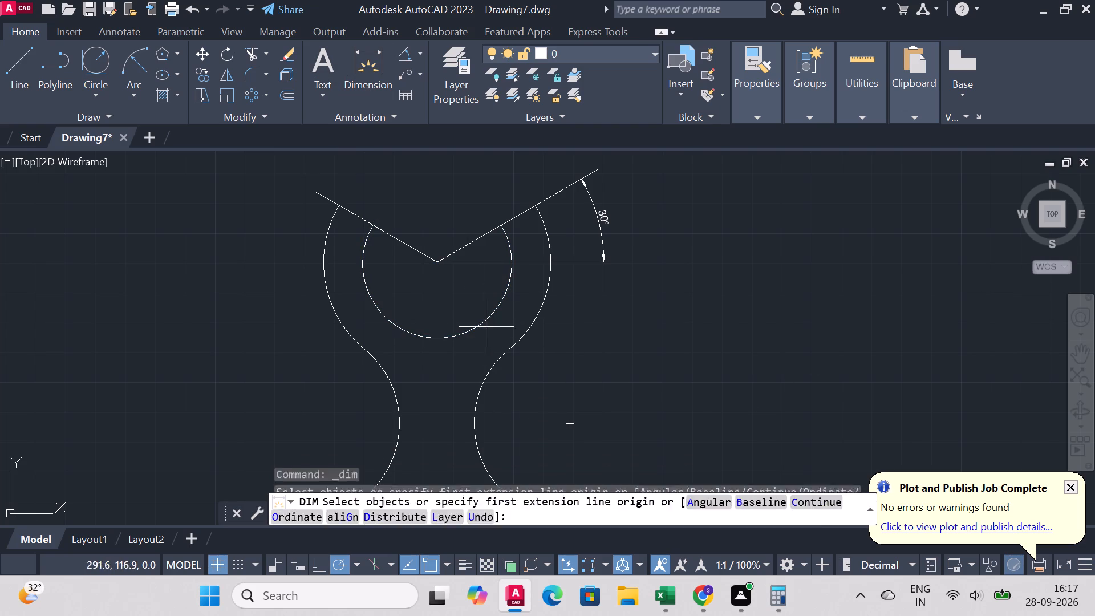
{"action": "left_click", "coordinate": [431, 336]}
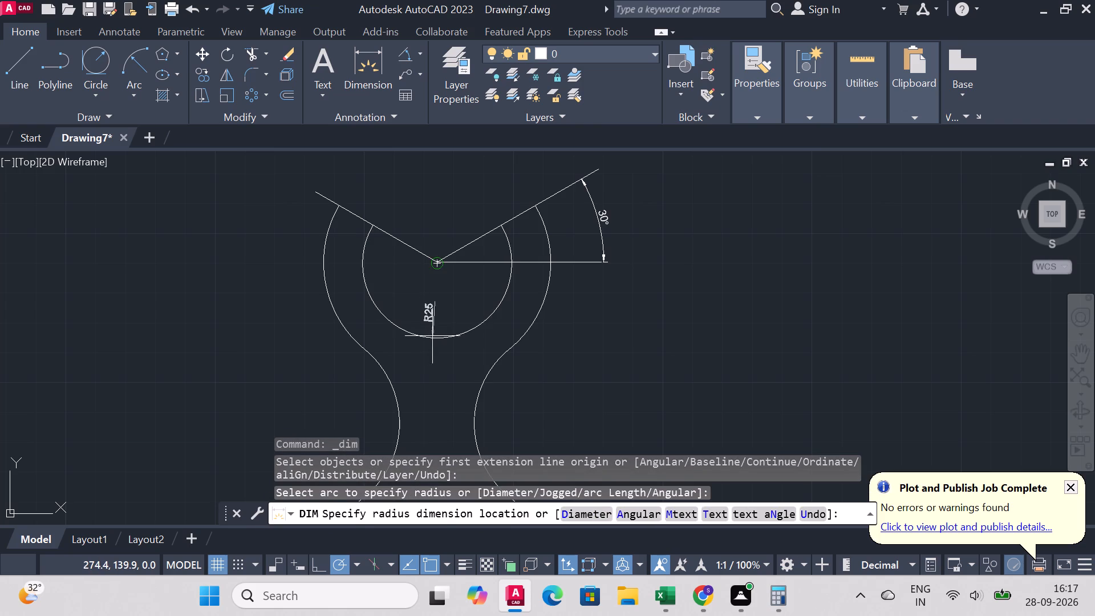
{"action": "left_click", "coordinate": [433, 294]}
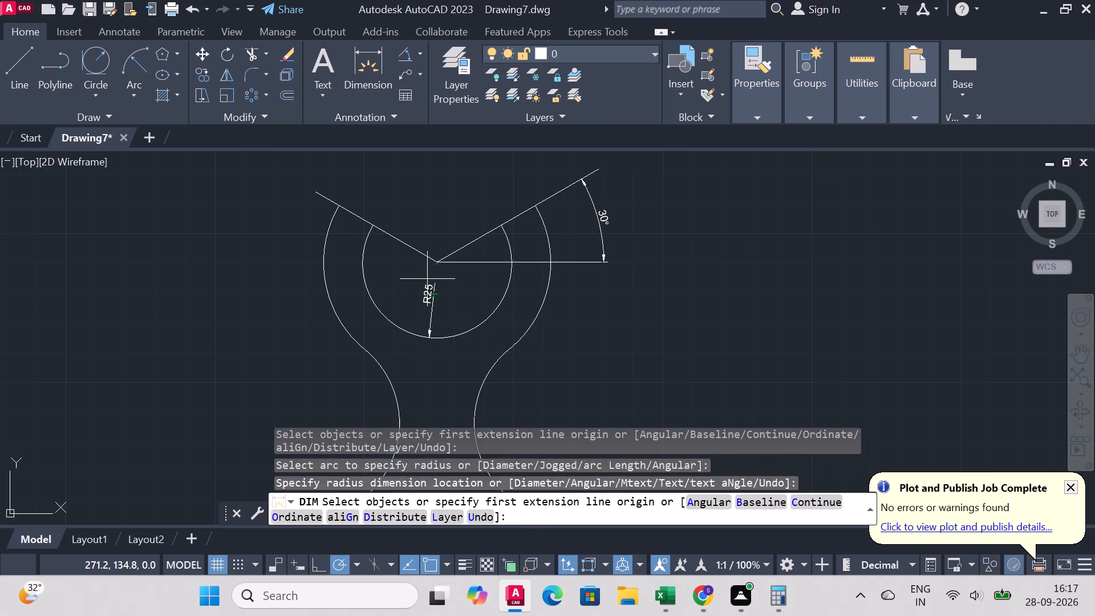
Trim the left inclined line so only the segment between the inner and outer ring arcs is left.
{"action": "left_click", "coordinate": [244, 56]}
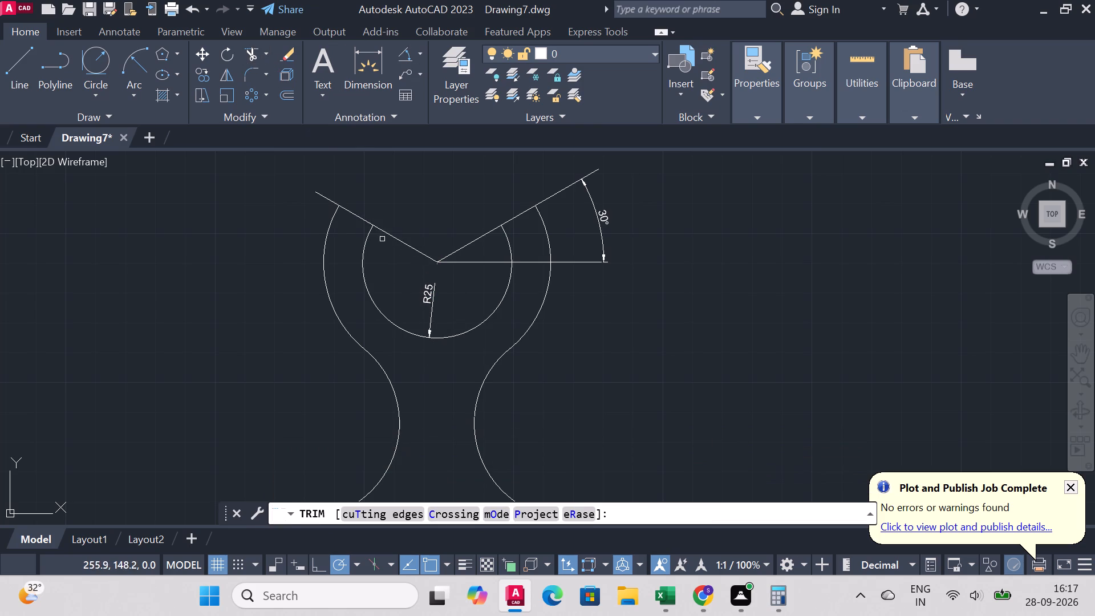
{"action": "left_click", "coordinate": [400, 239]}
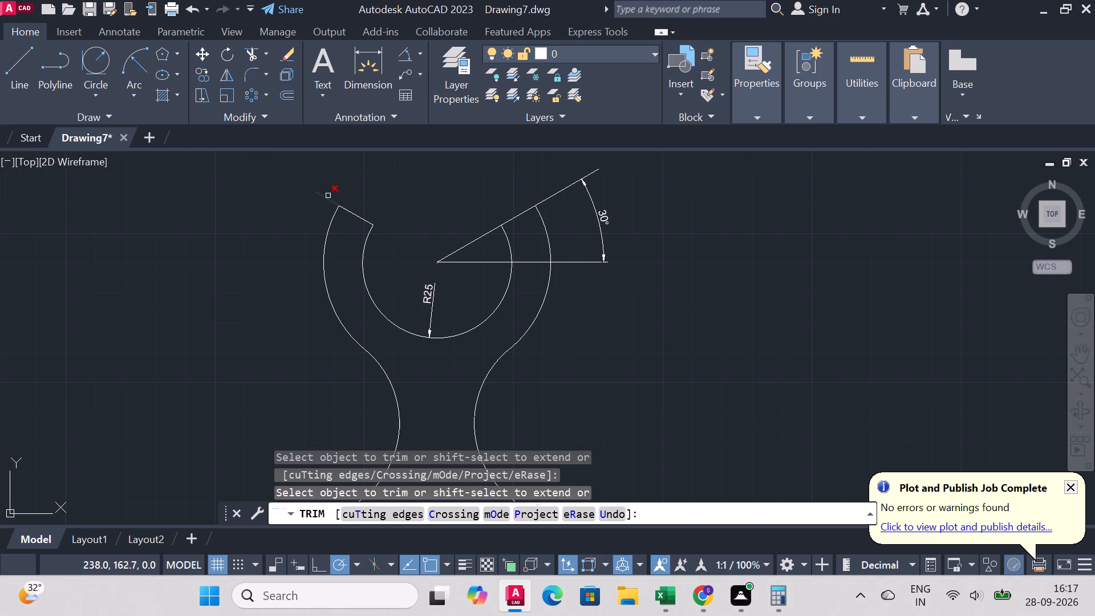
{"action": "left_click", "coordinate": [328, 195]}
{"action": "left_click", "coordinate": [358, 175]}
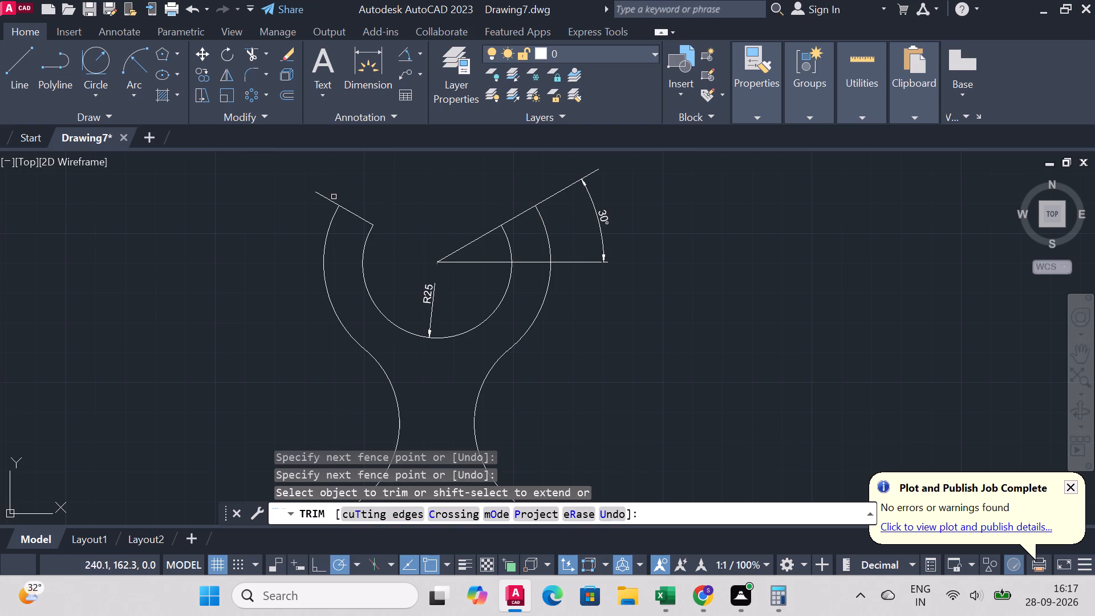
{"action": "left_click", "coordinate": [329, 198]}
Add a radius dimension to the right concave side arc, placing its text just beside the arc.
{"action": "scroll", "coordinate": [506, 246], "scroll_direction": "down", "scroll_amount": 2}
{"action": "scroll", "coordinate": [524, 283], "scroll_direction": "up", "scroll_amount": 2}
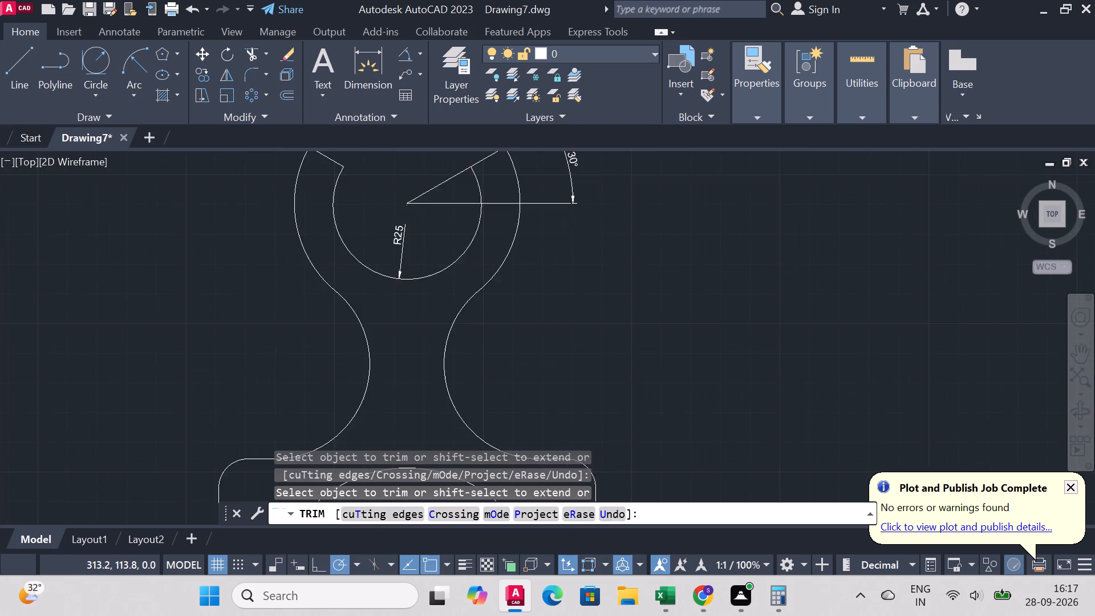
{"action": "scroll", "coordinate": [524, 283], "scroll_direction": "down", "scroll_amount": 3}
{"action": "scroll", "coordinate": [537, 302], "scroll_direction": "up", "scroll_amount": 3}
{"action": "left_click", "coordinate": [358, 81]}
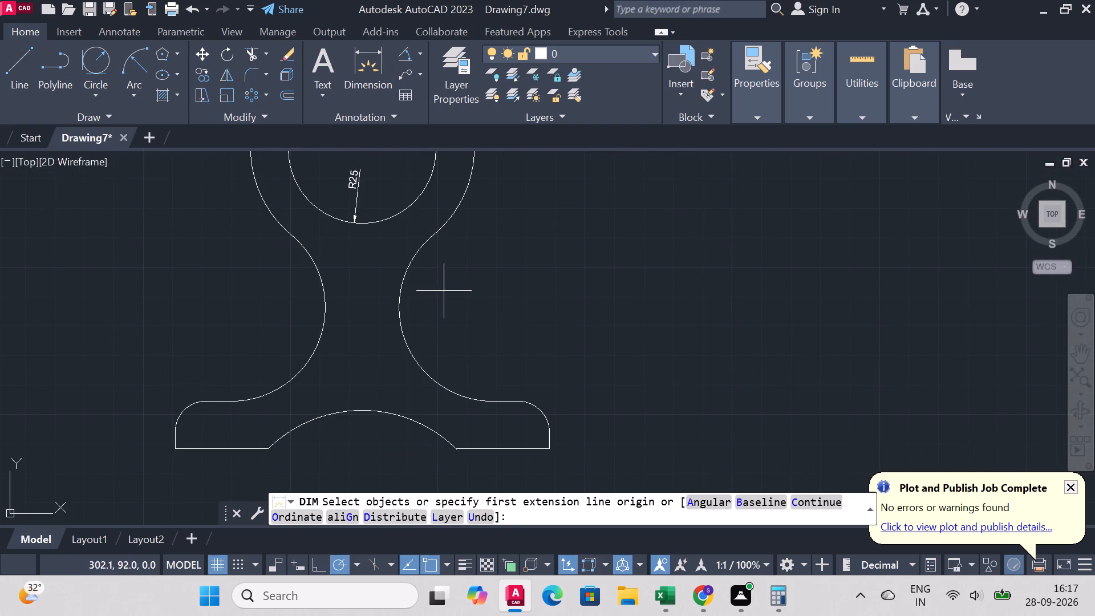
{"action": "left_click", "coordinate": [399, 321]}
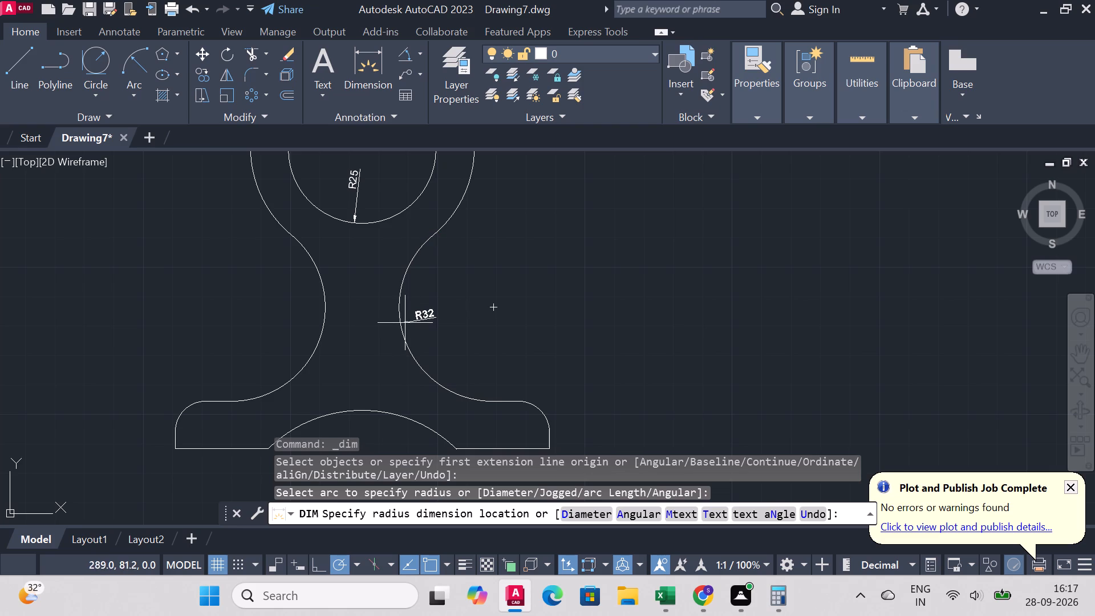
{"action": "left_click", "coordinate": [405, 323]}
Add a radius dimension to the base's right corner fillet, with the text placed outside the profile, up and to the right.
{"action": "scroll", "coordinate": [458, 279], "scroll_direction": "down", "scroll_amount": 3}
{"action": "scroll", "coordinate": [468, 318], "scroll_direction": "up", "scroll_amount": 3}
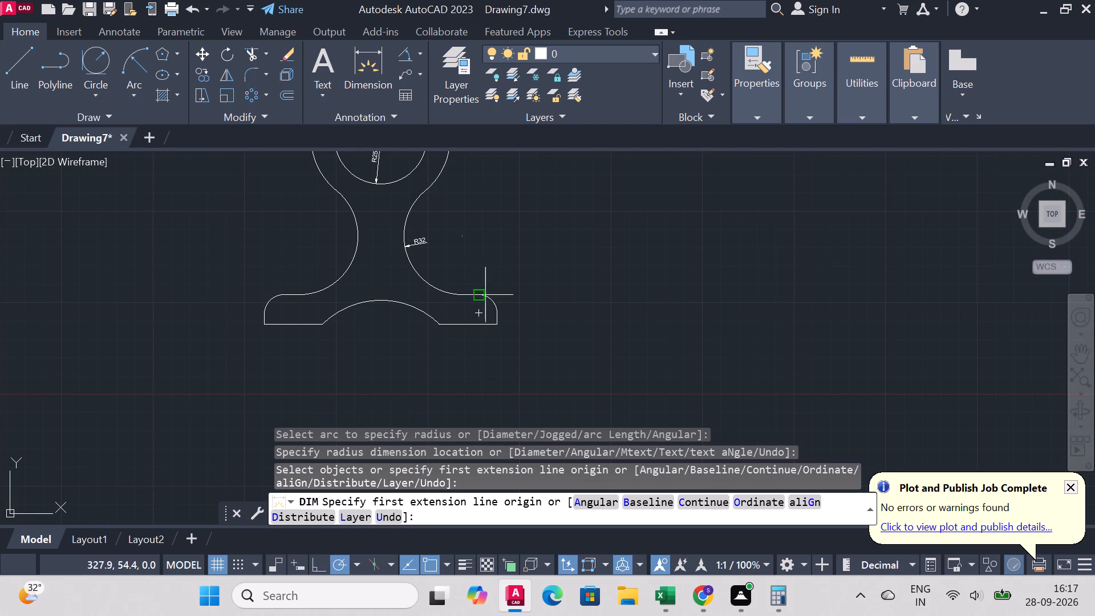
{"action": "scroll", "coordinate": [493, 297], "scroll_direction": "up", "scroll_amount": 2}
{"action": "left_click", "coordinate": [489, 303]}
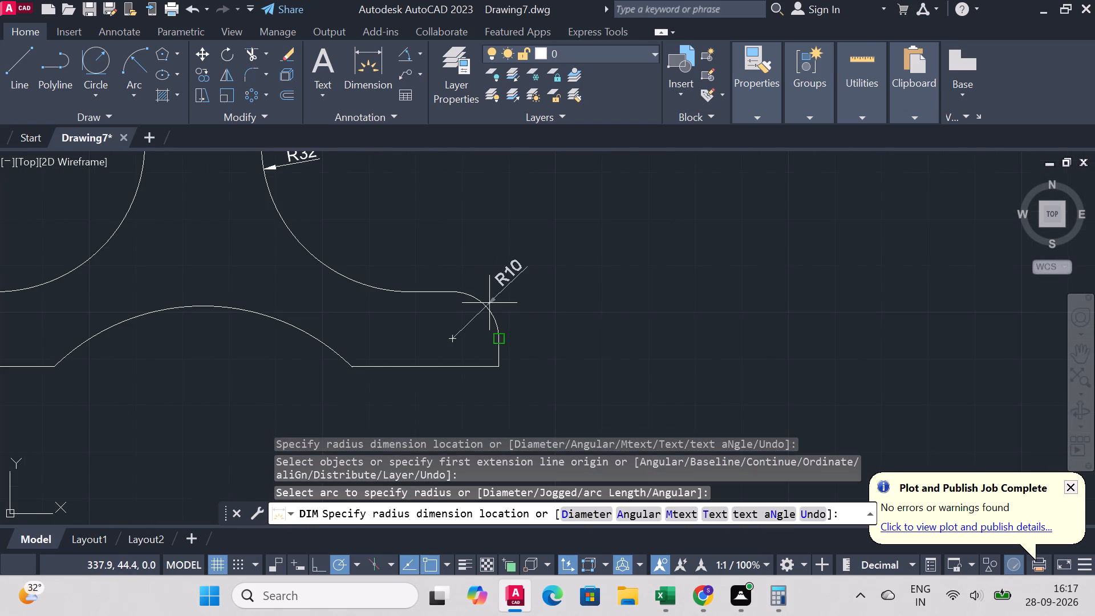
{"action": "left_click", "coordinate": [555, 239]}
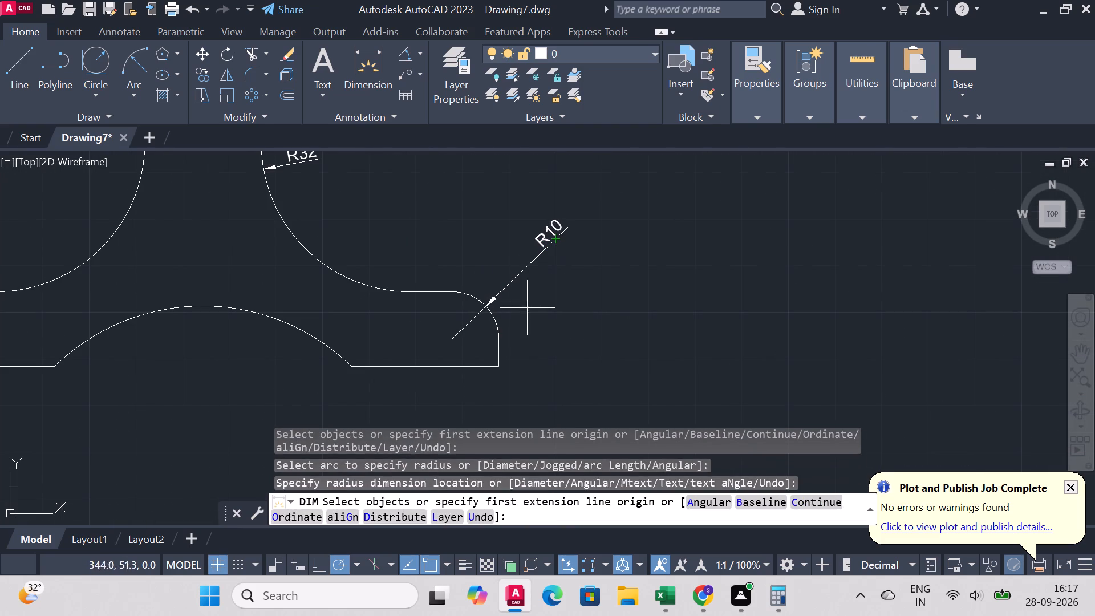
Add a 32 mm horizontal dimension from the cutout arc's right end towards its centre, placed below the base.
{"action": "scroll", "coordinate": [305, 294], "scroll_direction": "down", "scroll_amount": 2}
{"action": "scroll", "coordinate": [172, 343], "scroll_direction": "up", "scroll_amount": 3}
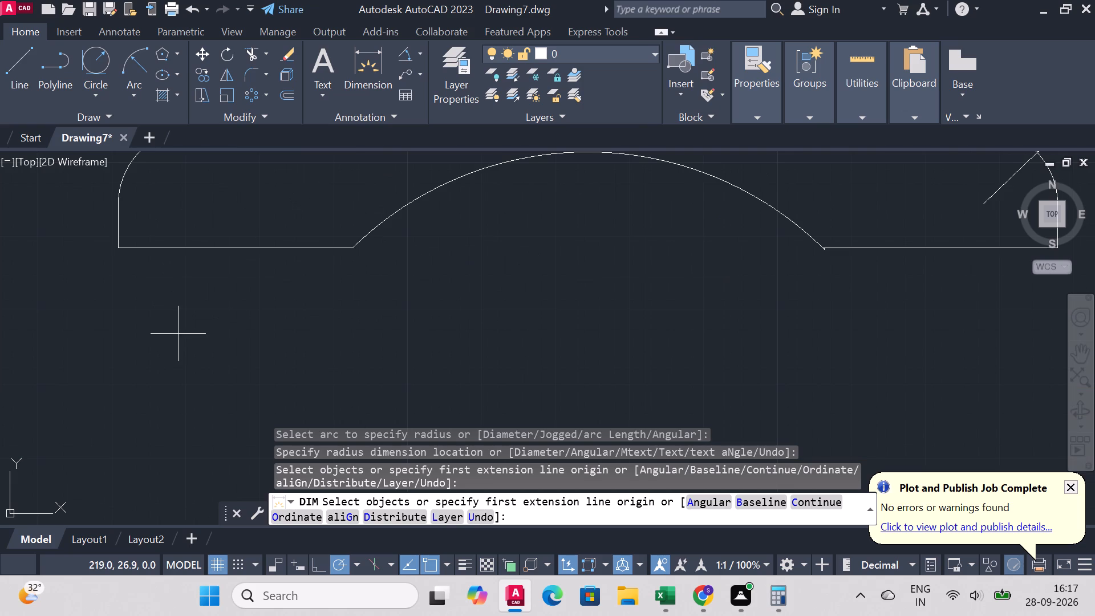
{"action": "scroll", "coordinate": [399, 361], "scroll_direction": "up", "scroll_amount": 1}
{"action": "scroll", "coordinate": [480, 321], "scroll_direction": "down", "scroll_amount": 3}
{"action": "scroll", "coordinate": [579, 259], "scroll_direction": "up", "scroll_amount": 2}
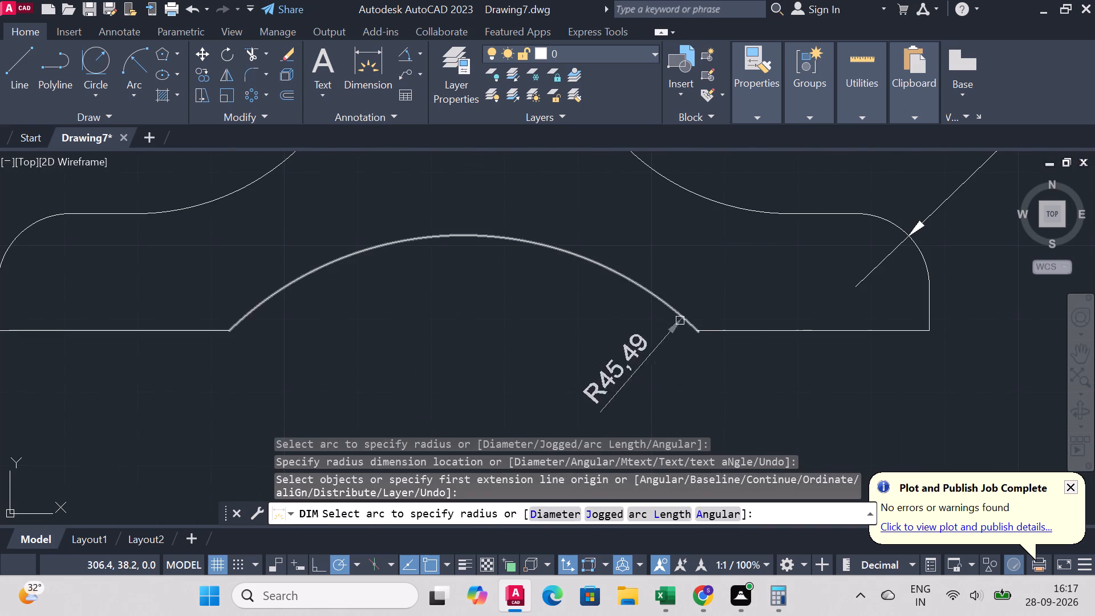
{"action": "left_click", "coordinate": [700, 329]}
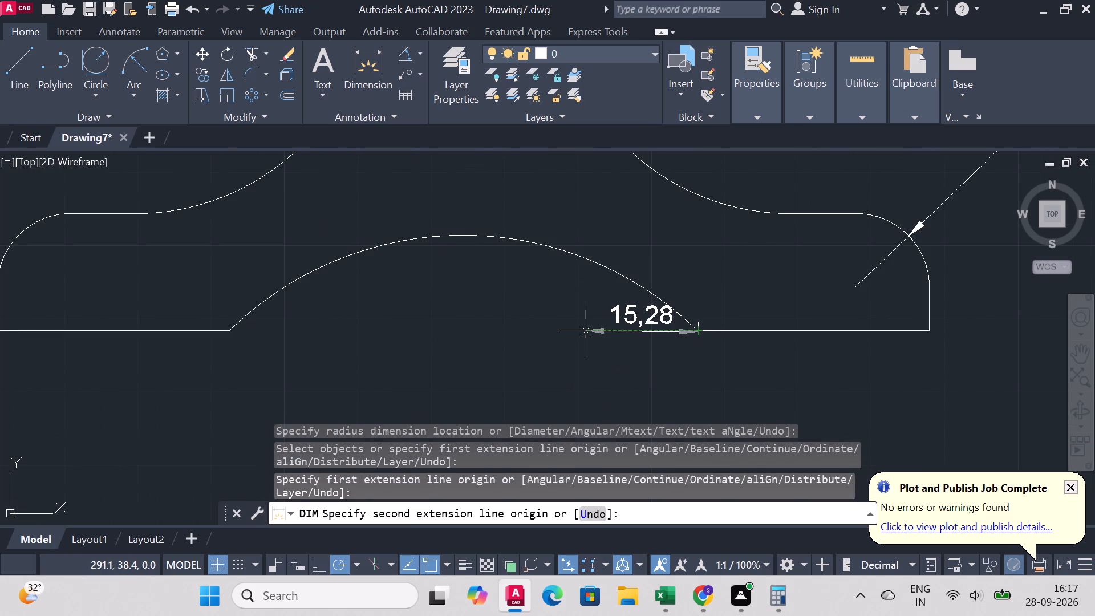
{"action": "type", "text": "32"}
{"action": "key", "text": "Return"}
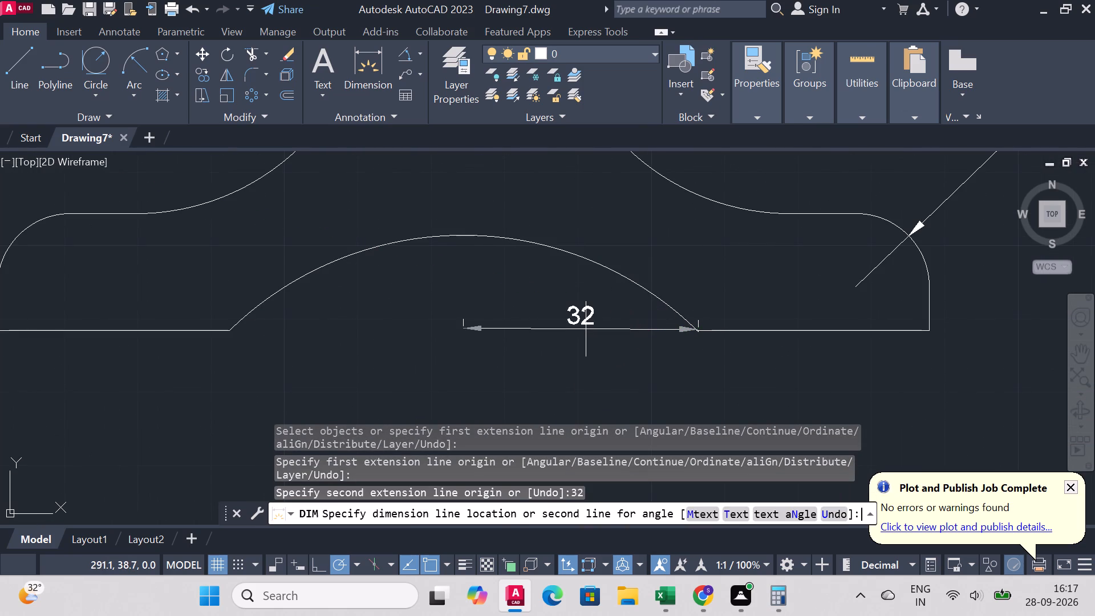
{"action": "scroll", "coordinate": [590, 367], "scroll_direction": "down", "scroll_amount": 3}
{"action": "left_click", "coordinate": [590, 390]}
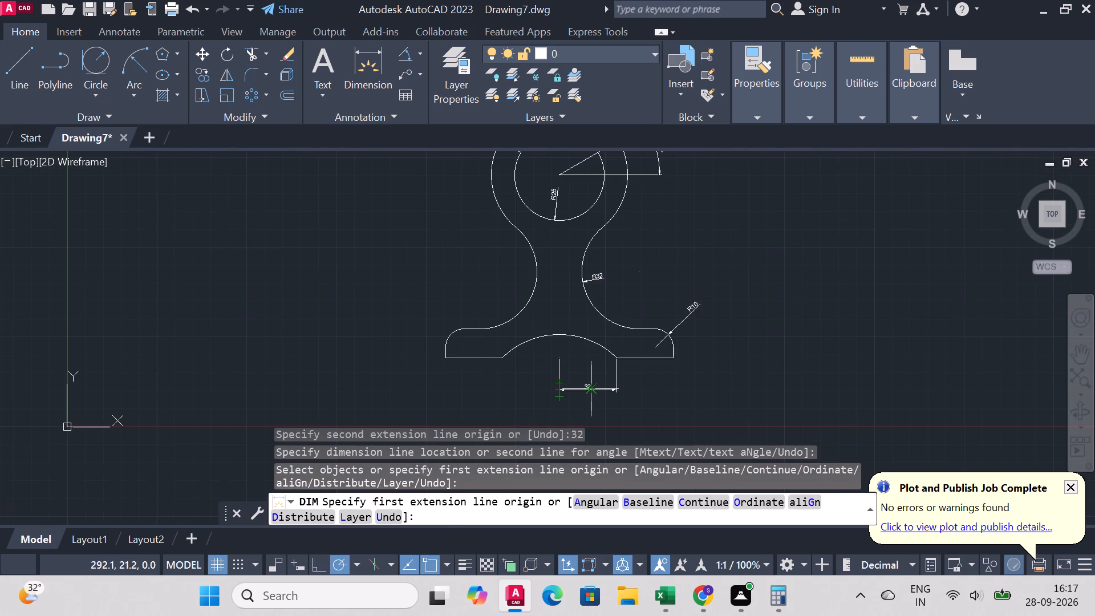
{"action": "right_click", "coordinate": [637, 356]}
Dimension the base's overall width between its bottom corners, placing the dimension line below the 32 mm dimension.
{"action": "scroll", "coordinate": [379, 389], "scroll_direction": "up", "scroll_amount": 1}
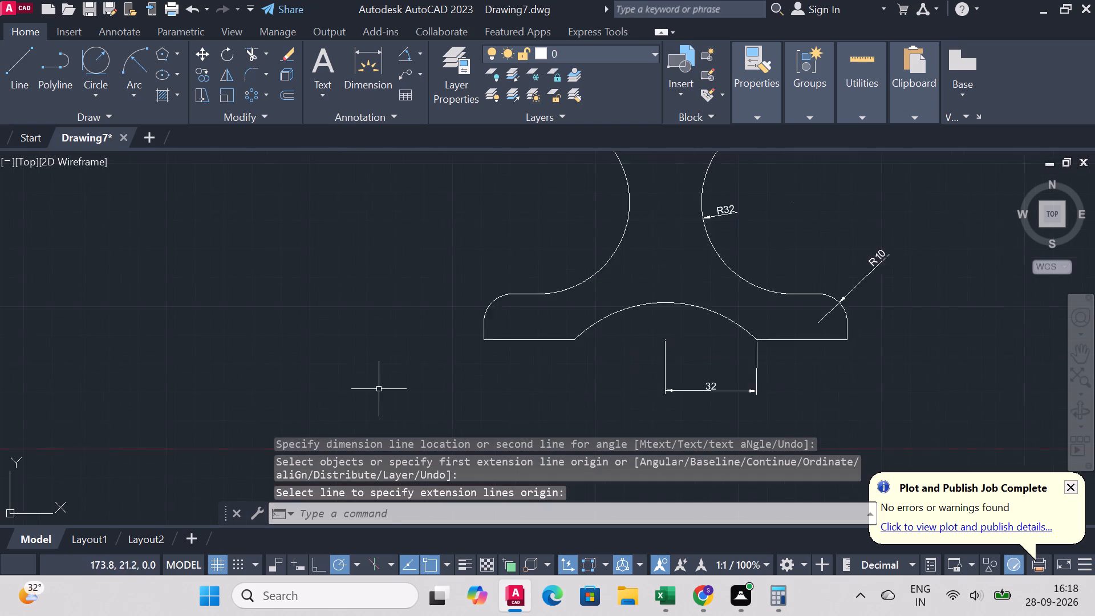
{"action": "scroll", "coordinate": [379, 389], "scroll_direction": "up", "scroll_amount": 1}
{"action": "right_click", "coordinate": [293, 349]}
{"action": "left_click", "coordinate": [354, 19]}
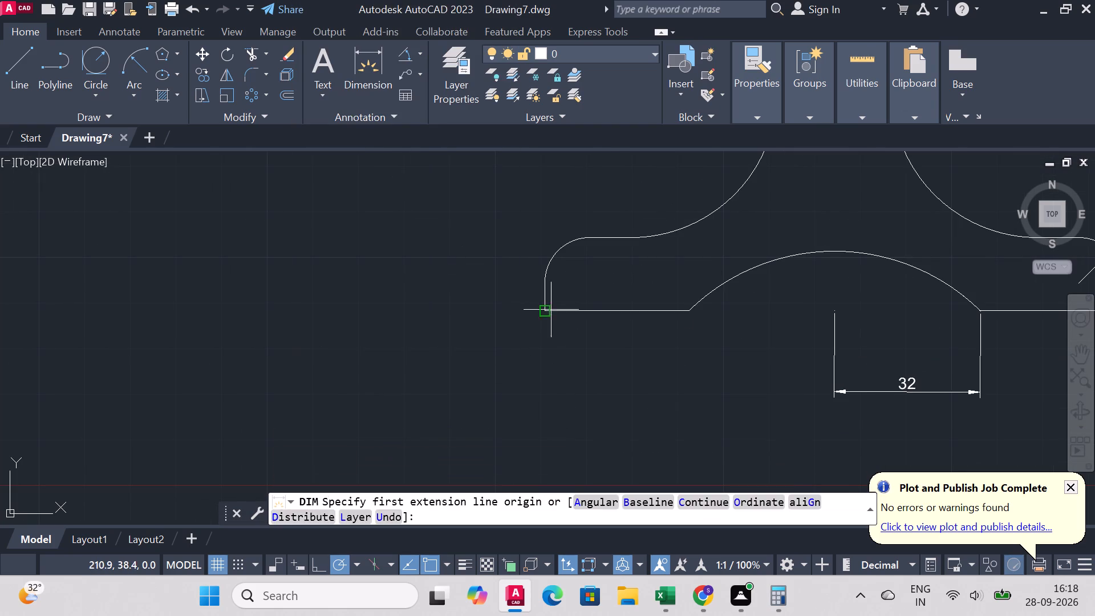
{"action": "left_click", "coordinate": [545, 306]}
{"action": "scroll", "coordinate": [850, 315], "scroll_direction": "down", "scroll_amount": 3}
{"action": "scroll", "coordinate": [901, 314], "scroll_direction": "up", "scroll_amount": 1}
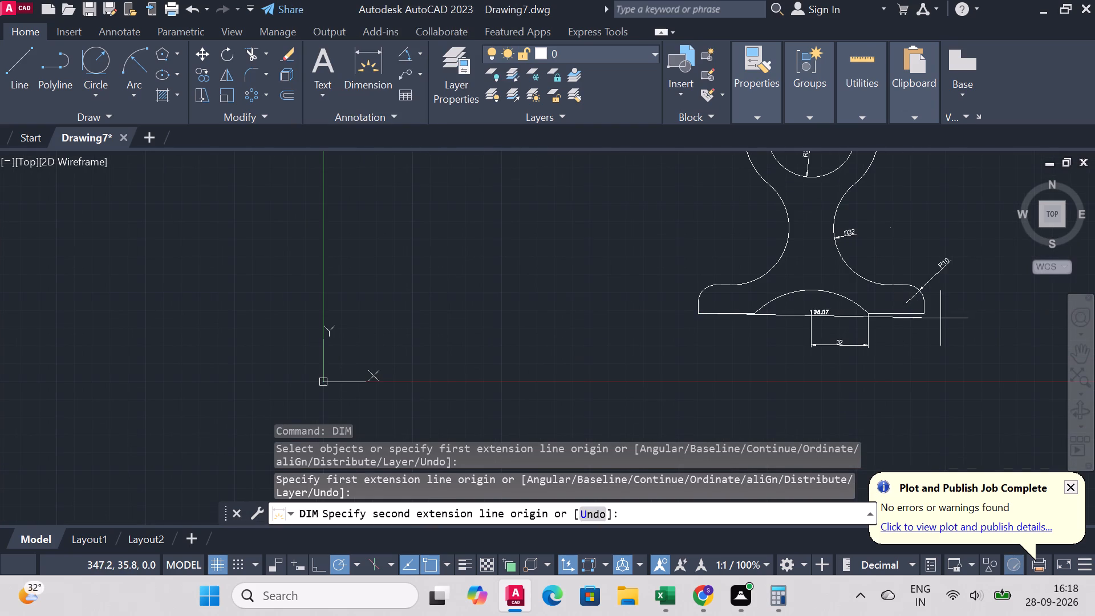
{"action": "left_click", "coordinate": [926, 312]}
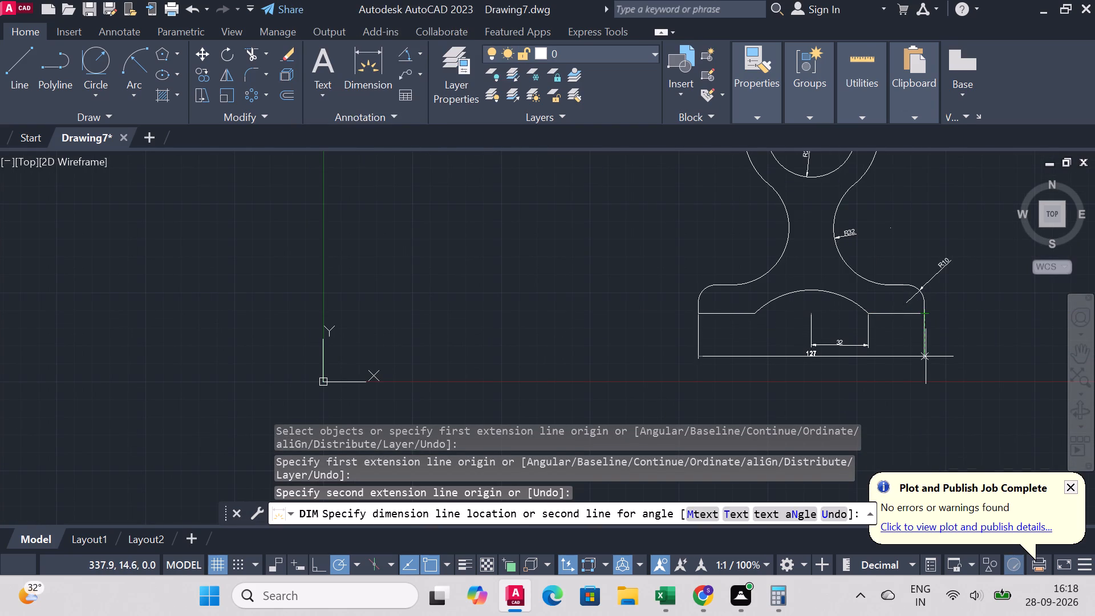
{"action": "left_click", "coordinate": [926, 356]}
Add a 13 mm vertical dimension for the cutout arc's height from its left end, placed to the right of the base.
{"action": "scroll", "coordinate": [605, 280], "scroll_direction": "up", "scroll_amount": 2}
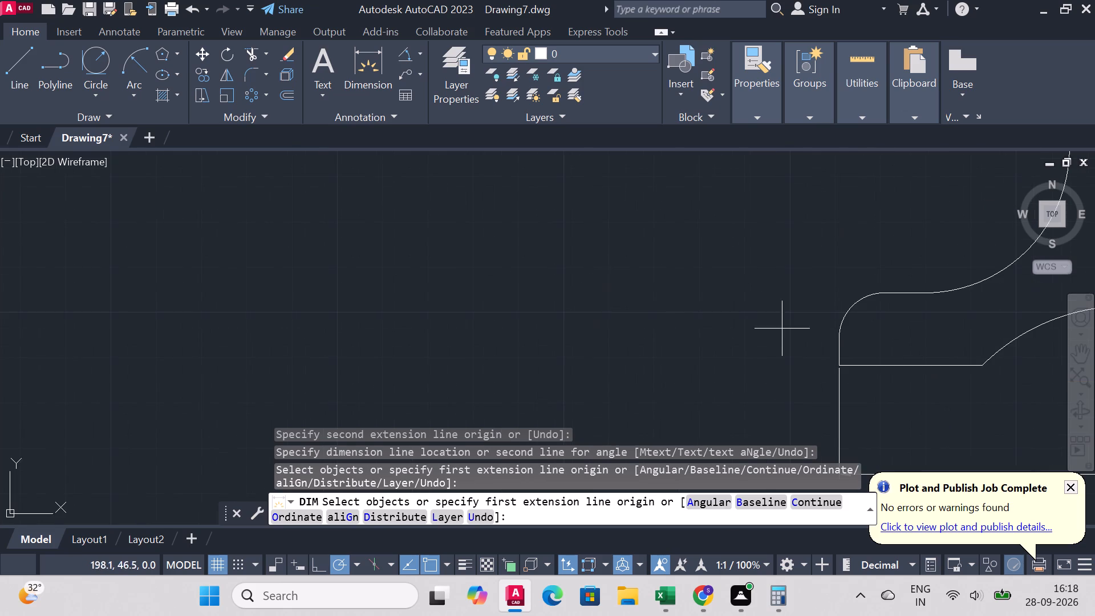
{"action": "scroll", "coordinate": [1004, 302], "scroll_direction": "down", "scroll_amount": 3}
{"action": "scroll", "coordinate": [1062, 290], "scroll_direction": "up", "scroll_amount": 4}
{"action": "scroll", "coordinate": [942, 337], "scroll_direction": "down", "scroll_amount": 2}
{"action": "scroll", "coordinate": [923, 342], "scroll_direction": "up", "scroll_amount": 1}
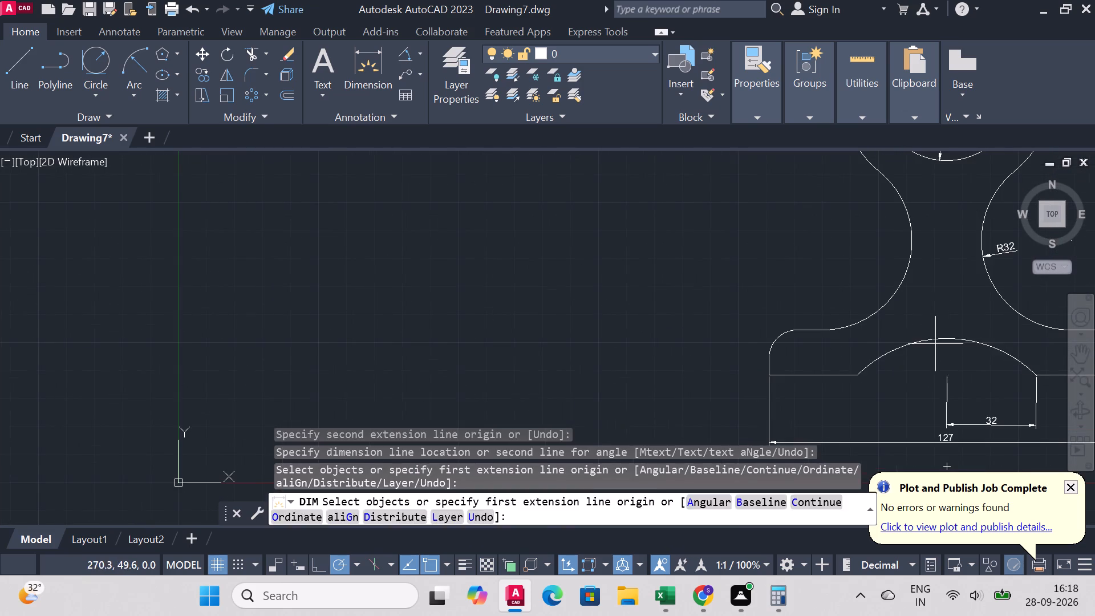
{"action": "scroll", "coordinate": [951, 320], "scroll_direction": "up", "scroll_amount": 2}
{"action": "scroll", "coordinate": [919, 348], "scroll_direction": "down", "scroll_amount": 1}
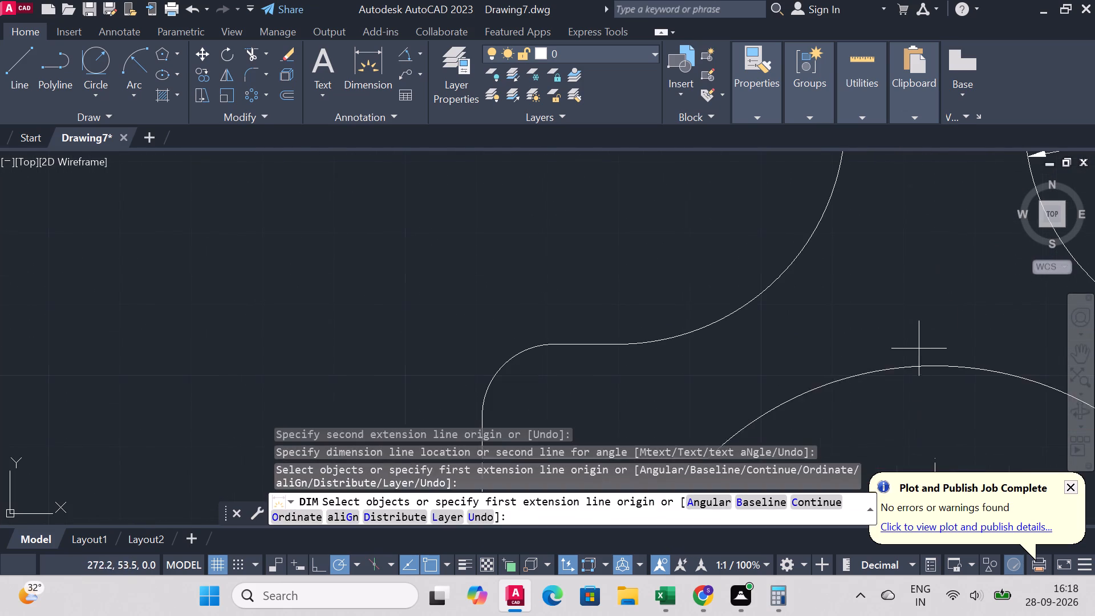
{"action": "scroll", "coordinate": [919, 348], "scroll_direction": "down", "scroll_amount": 1}
{"action": "scroll", "coordinate": [817, 397], "scroll_direction": "up", "scroll_amount": 2}
{"action": "left_click", "coordinate": [858, 383]}
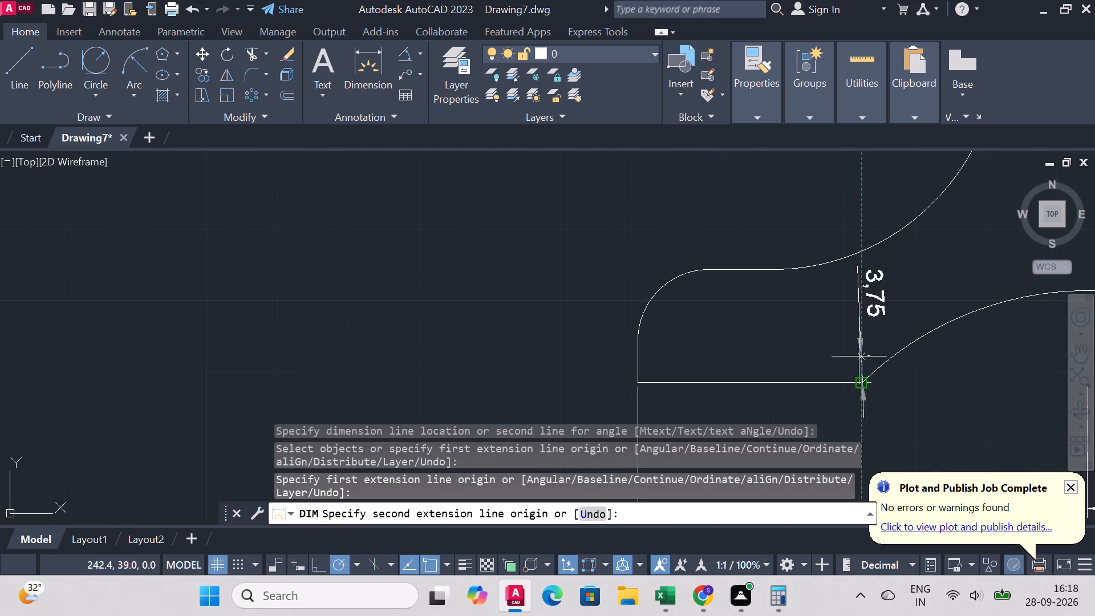
{"action": "type", "text": "13"}
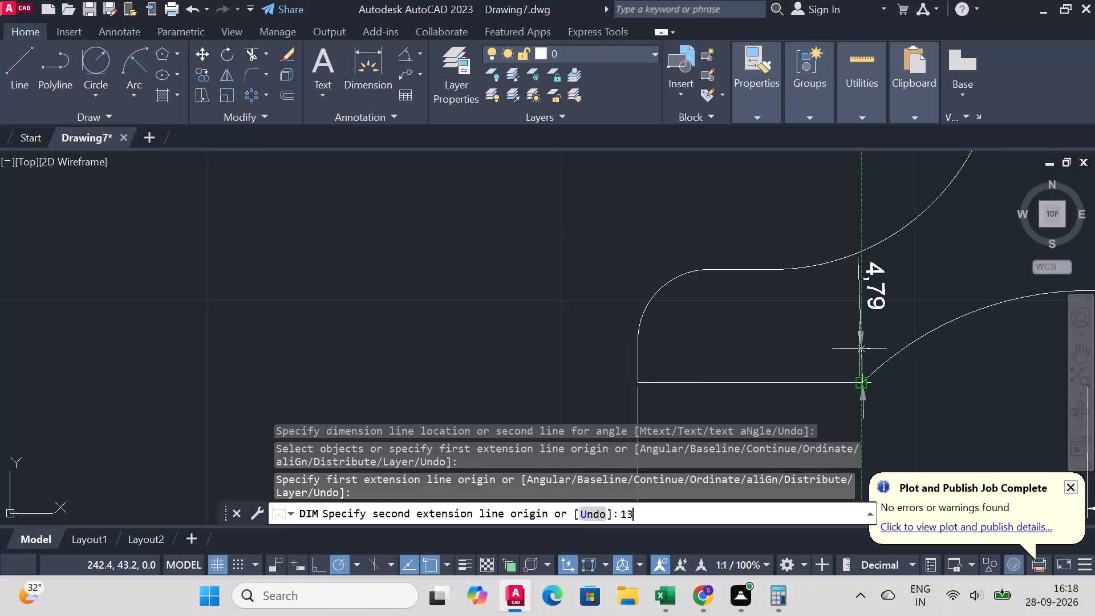
{"action": "key", "text": "Return"}
{"action": "scroll", "coordinate": [1052, 323], "scroll_direction": "down", "scroll_amount": 3}
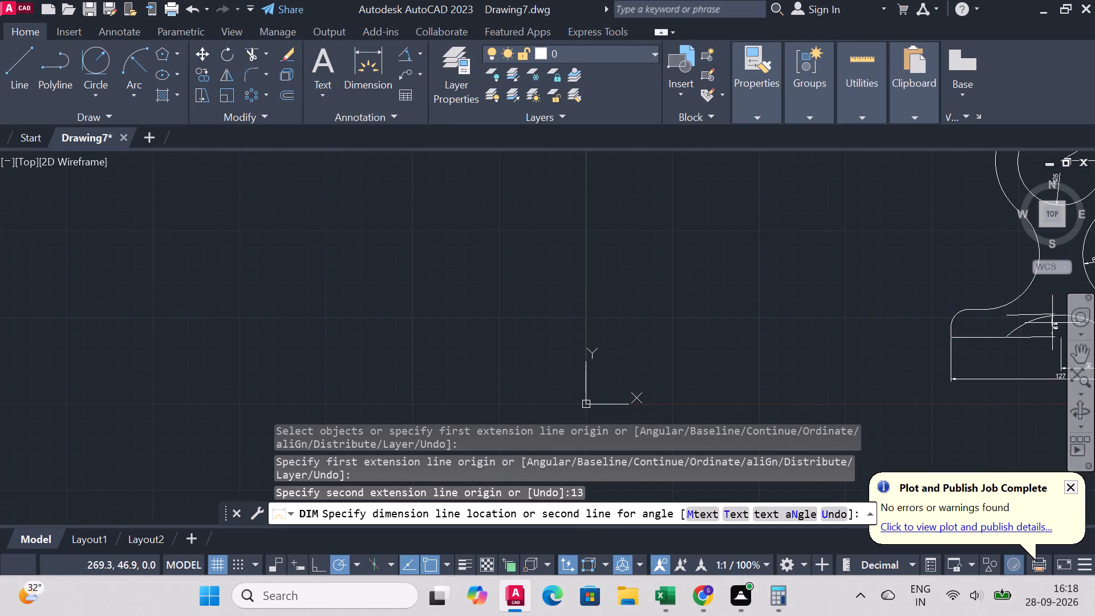
{"action": "scroll", "coordinate": [1052, 323], "scroll_direction": "down", "scroll_amount": 2}
{"action": "scroll", "coordinate": [1052, 323], "scroll_direction": "up", "scroll_amount": 3}
{"action": "scroll", "coordinate": [792, 332], "scroll_direction": "down", "scroll_amount": 3}
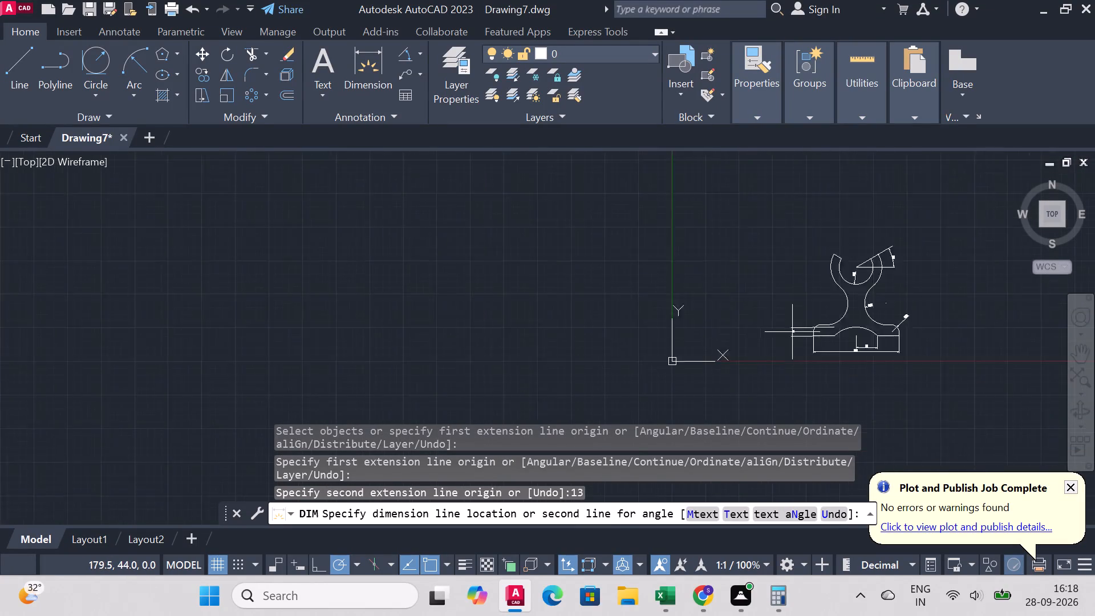
{"action": "scroll", "coordinate": [792, 332], "scroll_direction": "down", "scroll_amount": 1}
{"action": "scroll", "coordinate": [865, 342], "scroll_direction": "up", "scroll_amount": 3}
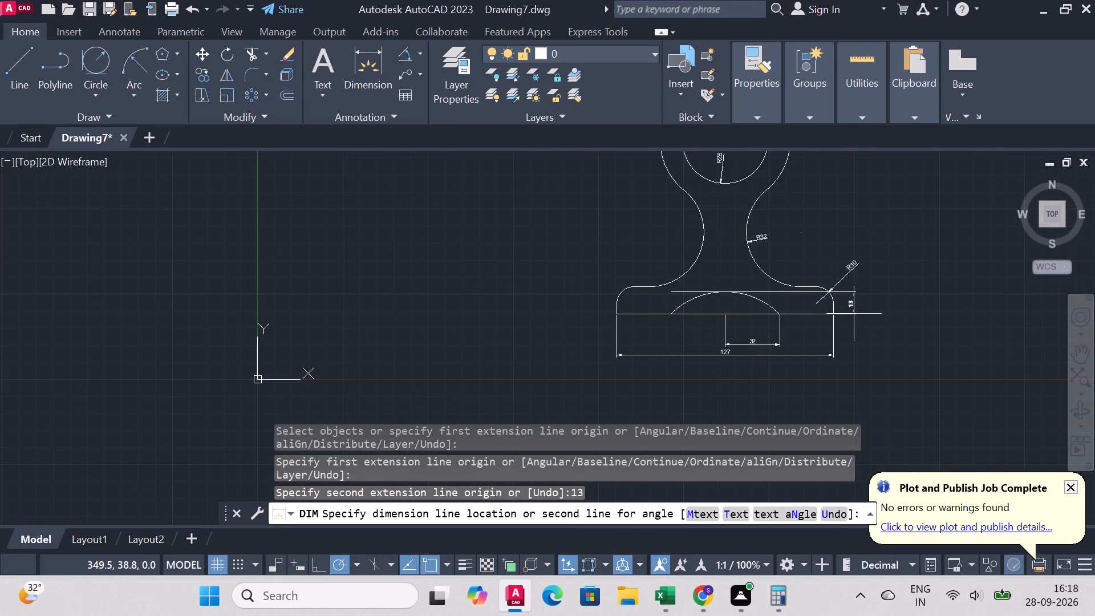
{"action": "left_click", "coordinate": [857, 313]}
Add a 16 mm vertical dimension for the base height from its bottom-left corner, placed to the left of the base.
{"action": "scroll", "coordinate": [837, 297], "scroll_direction": "up", "scroll_amount": 3}
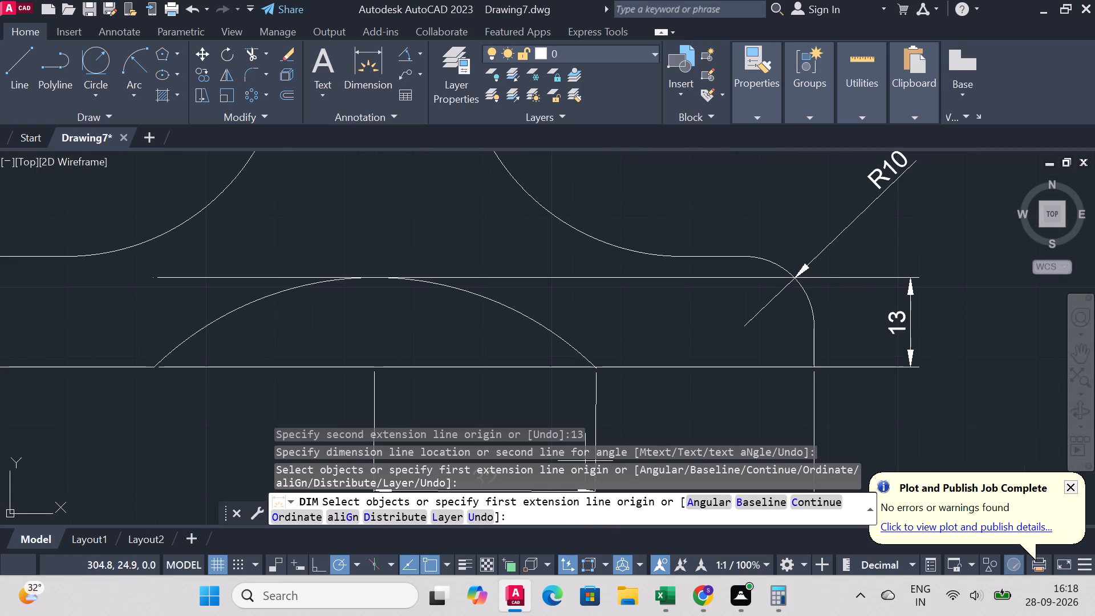
{"action": "scroll", "coordinate": [444, 324], "scroll_direction": "down", "scroll_amount": 1}
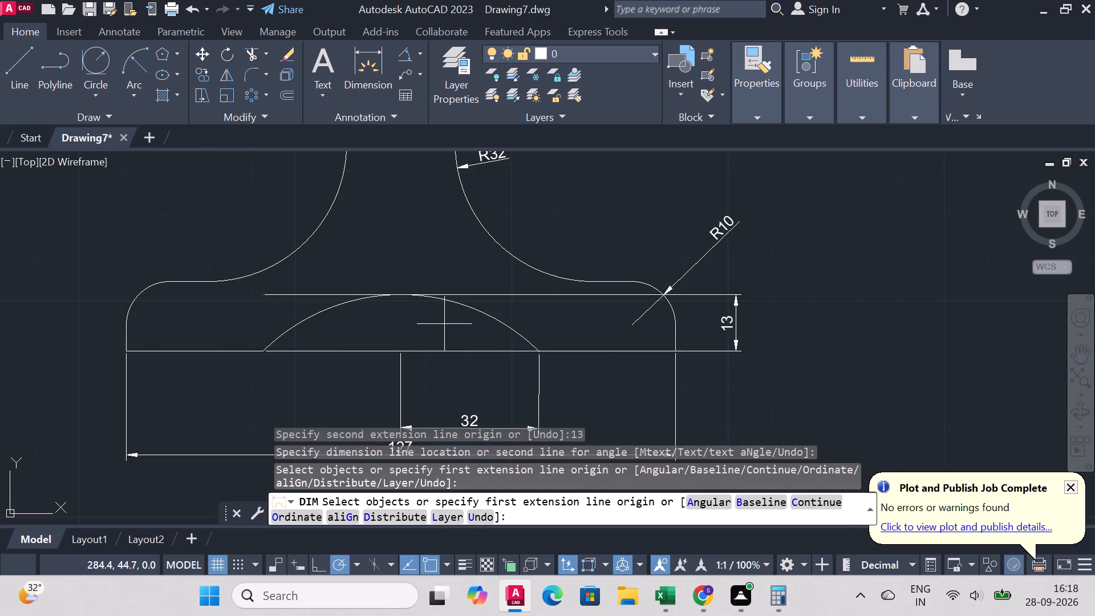
{"action": "scroll", "coordinate": [445, 324], "scroll_direction": "down", "scroll_amount": 1}
{"action": "scroll", "coordinate": [128, 334], "scroll_direction": "up", "scroll_amount": 3}
{"action": "scroll", "coordinate": [454, 305], "scroll_direction": "down", "scroll_amount": 1}
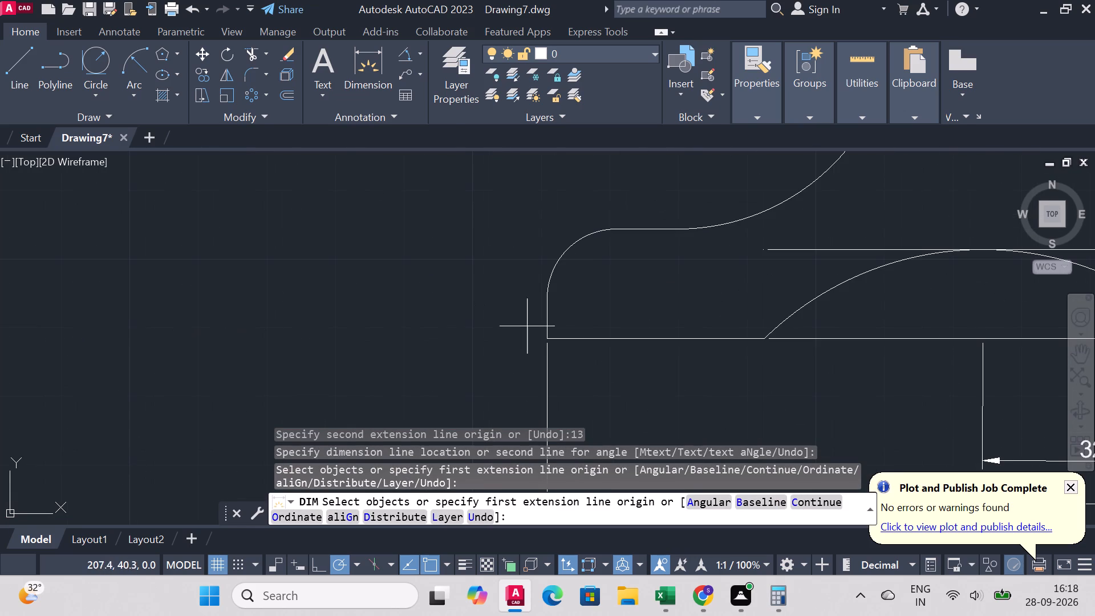
{"action": "left_click", "coordinate": [547, 339]}
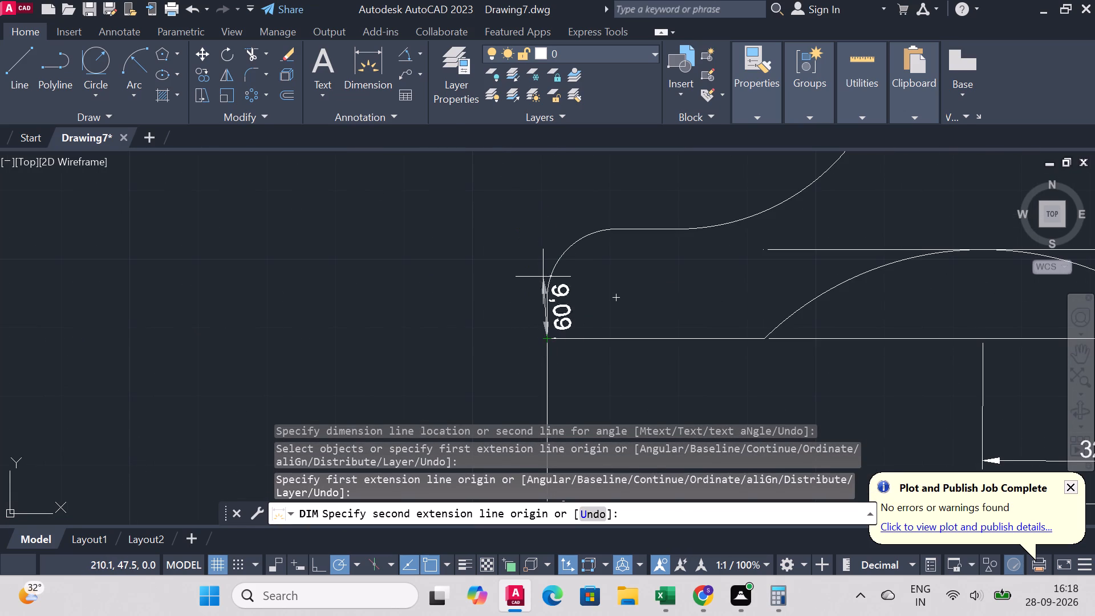
{"action": "key", "text": "1"}
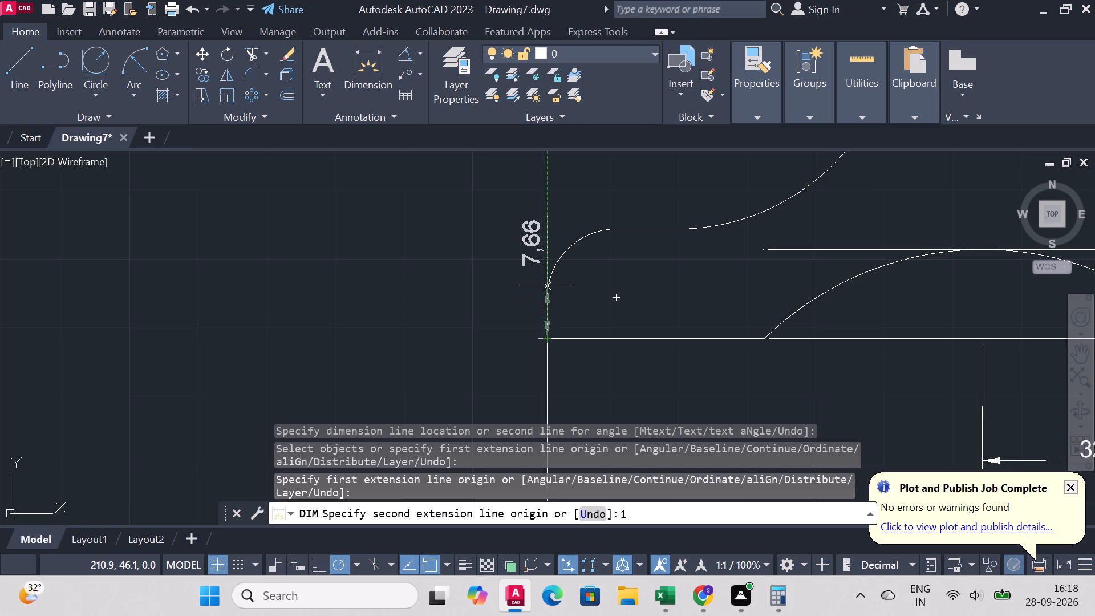
{"action": "key", "text": "6"}
{"action": "key", "text": "Return"}
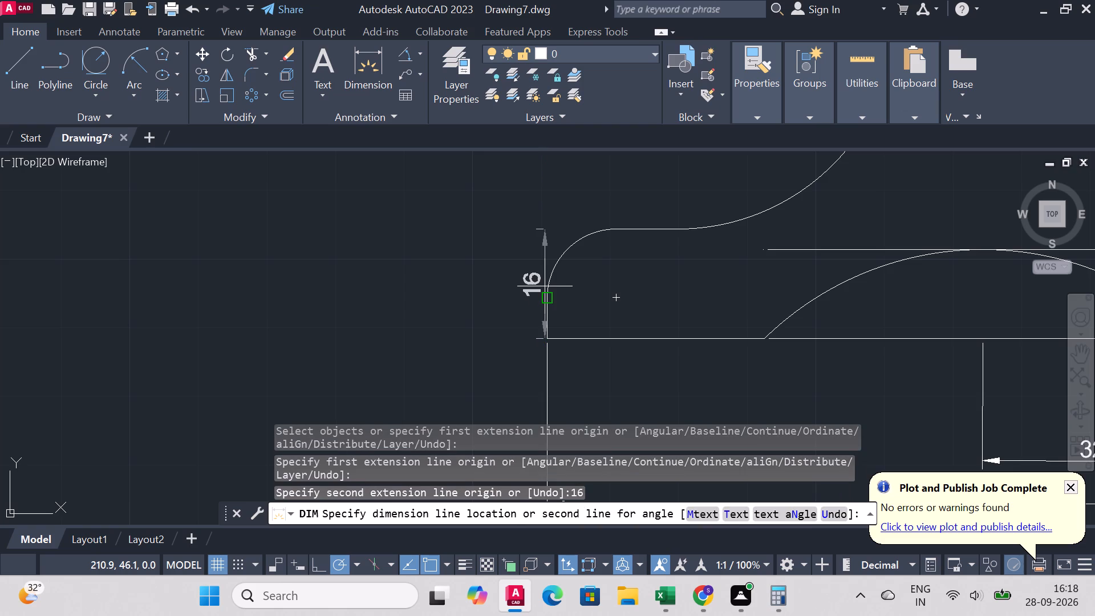
{"action": "left_click", "coordinate": [481, 292]}
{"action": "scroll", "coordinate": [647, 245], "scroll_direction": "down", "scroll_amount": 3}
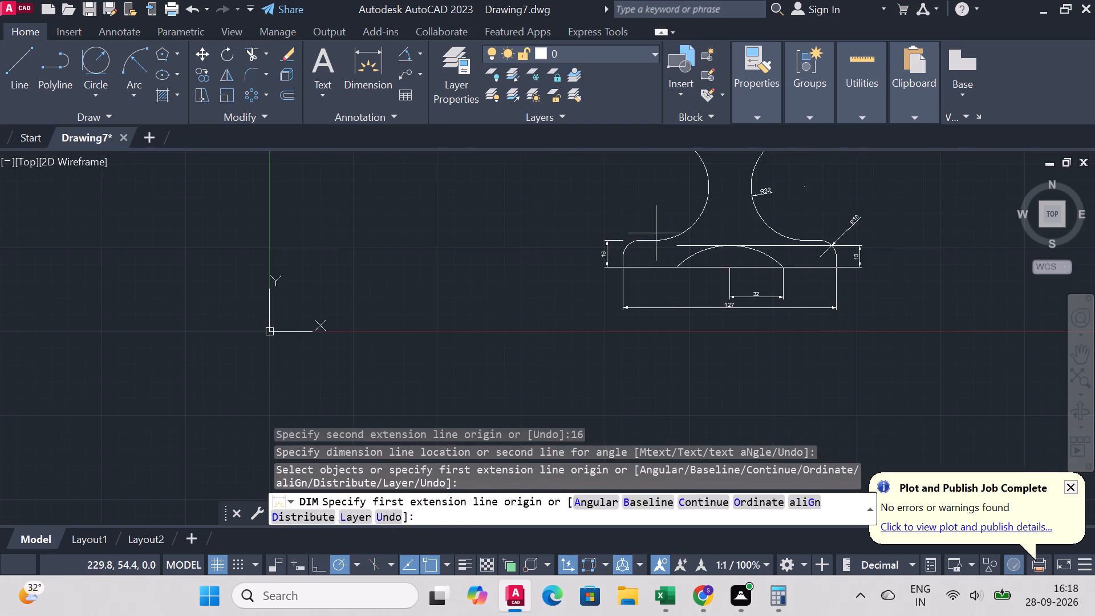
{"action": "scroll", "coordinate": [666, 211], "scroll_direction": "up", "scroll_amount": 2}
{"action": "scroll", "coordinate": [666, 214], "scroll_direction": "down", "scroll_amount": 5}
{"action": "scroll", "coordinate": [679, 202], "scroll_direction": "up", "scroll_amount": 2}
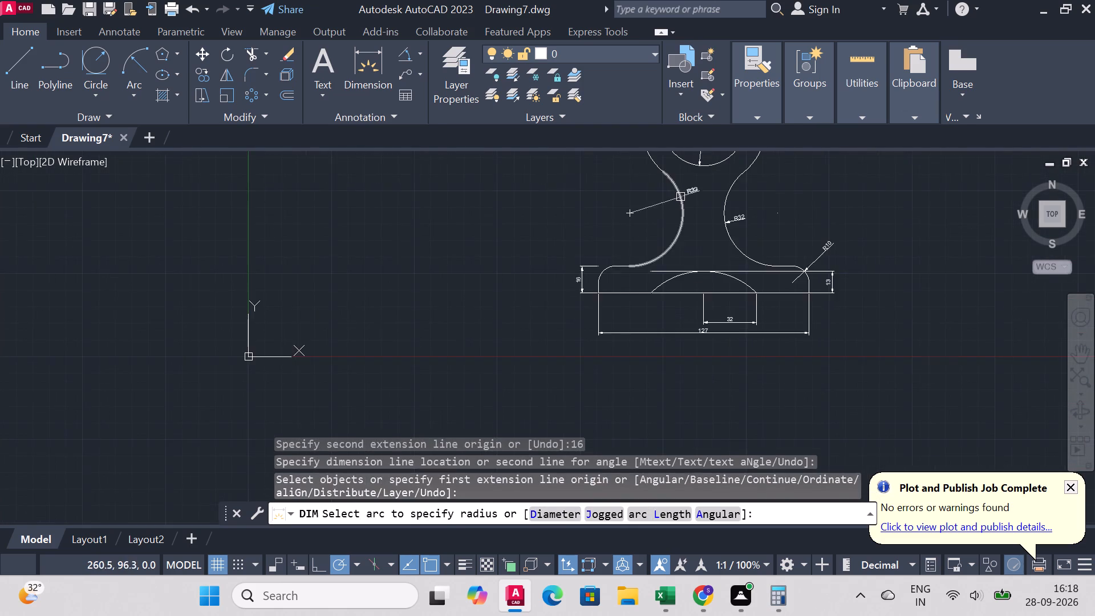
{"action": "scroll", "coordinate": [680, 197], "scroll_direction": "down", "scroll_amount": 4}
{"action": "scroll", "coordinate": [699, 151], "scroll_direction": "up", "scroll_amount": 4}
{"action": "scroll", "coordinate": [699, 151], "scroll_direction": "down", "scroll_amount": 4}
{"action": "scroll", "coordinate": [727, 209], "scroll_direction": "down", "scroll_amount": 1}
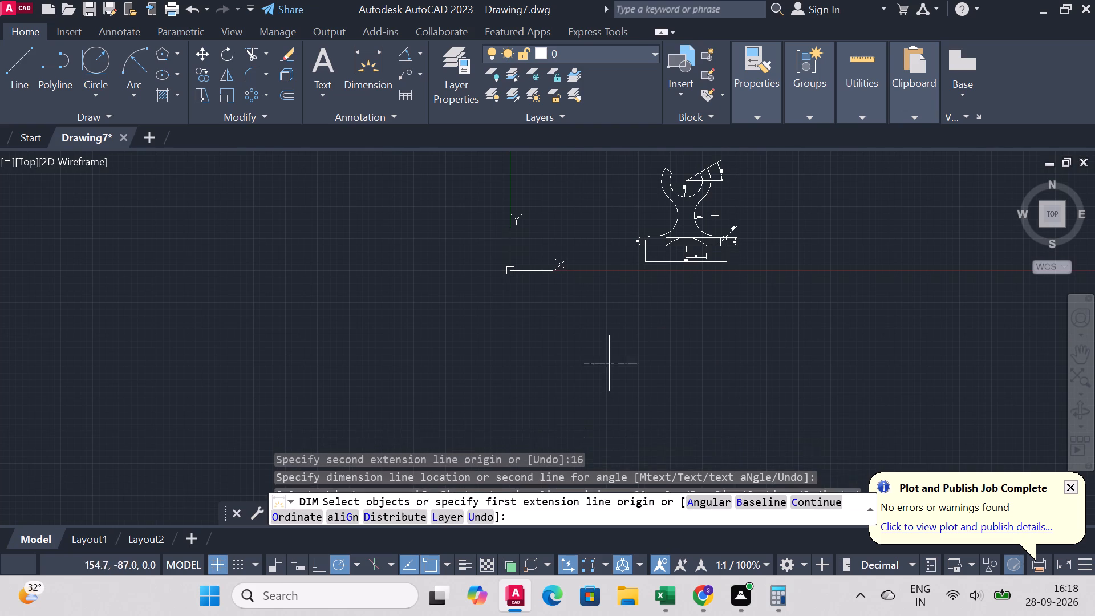
Add a 38 mm radius dimension to the ring's outer arc on its right side, placing the text outside the arc.
{"action": "scroll", "coordinate": [547, 354], "scroll_direction": "up", "scroll_amount": 1}
{"action": "scroll", "coordinate": [887, 293], "scroll_direction": "down", "scroll_amount": 3}
{"action": "scroll", "coordinate": [847, 176], "scroll_direction": "up", "scroll_amount": 4}
{"action": "scroll", "coordinate": [846, 203], "scroll_direction": "down", "scroll_amount": 3}
{"action": "scroll", "coordinate": [832, 163], "scroll_direction": "up", "scroll_amount": 2}
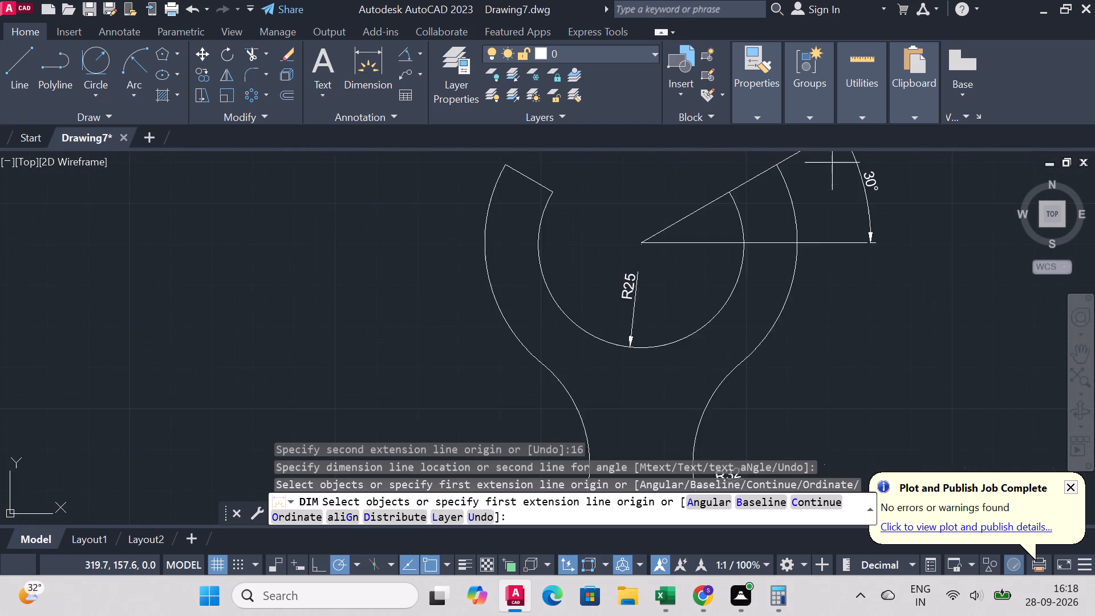
{"action": "scroll", "coordinate": [832, 163], "scroll_direction": "up", "scroll_amount": 2}
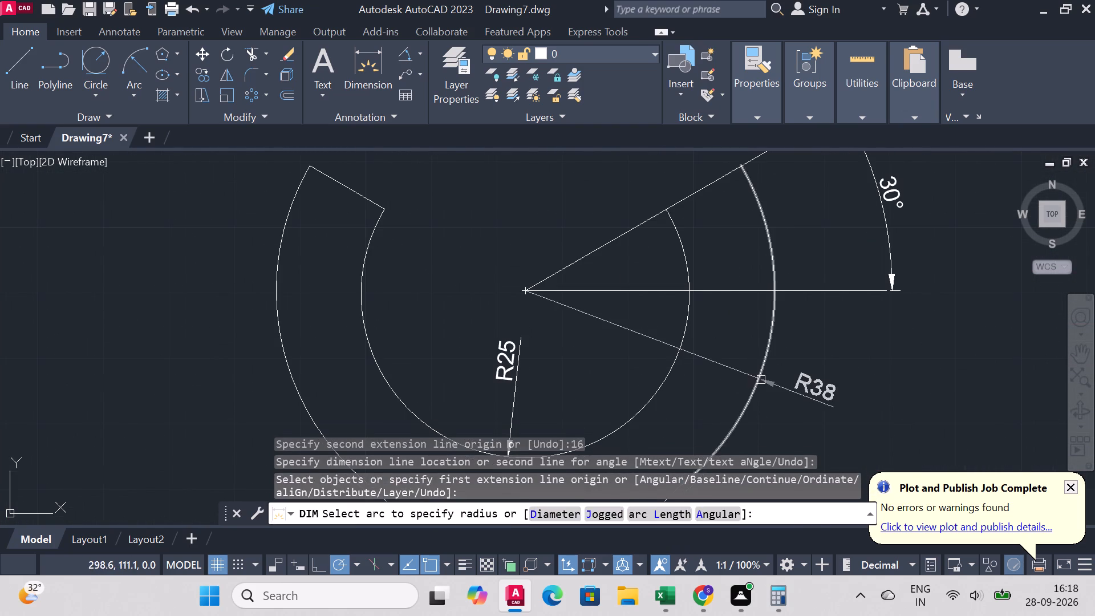
{"action": "left_click", "coordinate": [761, 380]}
{"action": "left_click", "coordinate": [895, 396]}
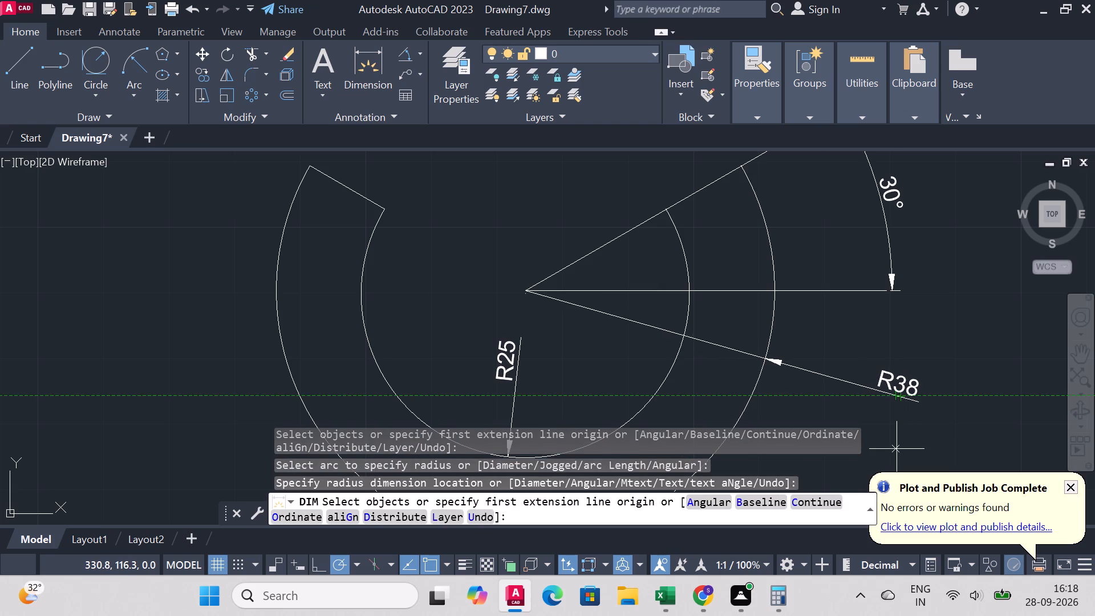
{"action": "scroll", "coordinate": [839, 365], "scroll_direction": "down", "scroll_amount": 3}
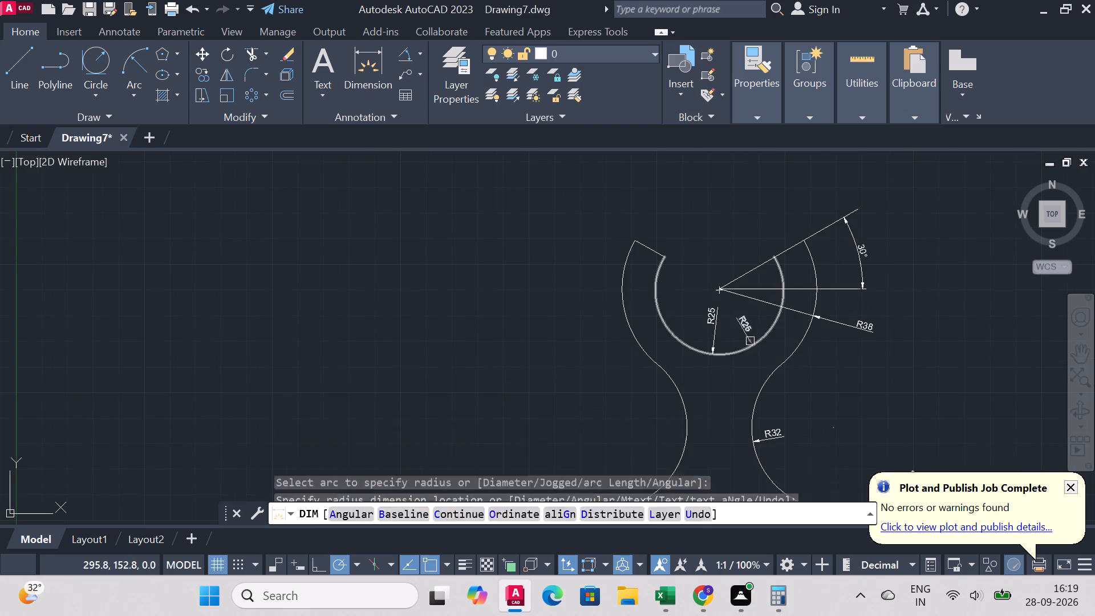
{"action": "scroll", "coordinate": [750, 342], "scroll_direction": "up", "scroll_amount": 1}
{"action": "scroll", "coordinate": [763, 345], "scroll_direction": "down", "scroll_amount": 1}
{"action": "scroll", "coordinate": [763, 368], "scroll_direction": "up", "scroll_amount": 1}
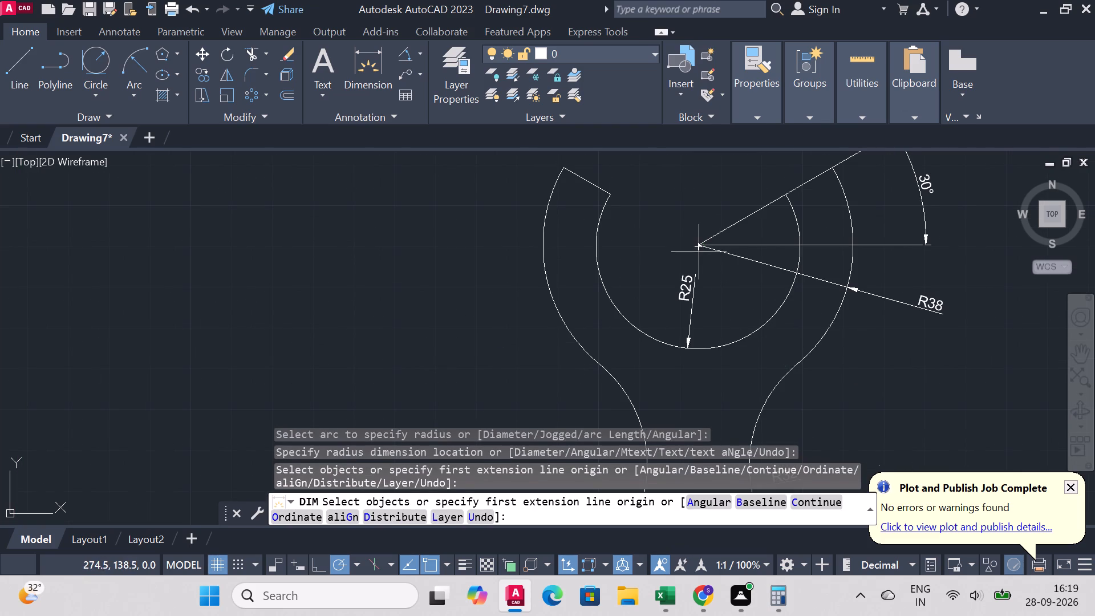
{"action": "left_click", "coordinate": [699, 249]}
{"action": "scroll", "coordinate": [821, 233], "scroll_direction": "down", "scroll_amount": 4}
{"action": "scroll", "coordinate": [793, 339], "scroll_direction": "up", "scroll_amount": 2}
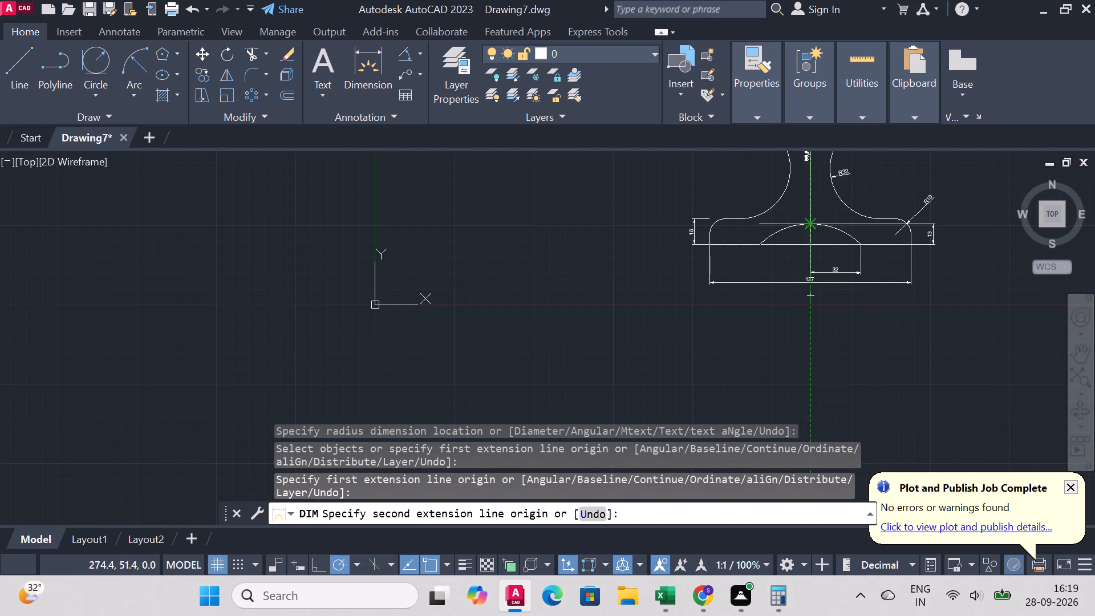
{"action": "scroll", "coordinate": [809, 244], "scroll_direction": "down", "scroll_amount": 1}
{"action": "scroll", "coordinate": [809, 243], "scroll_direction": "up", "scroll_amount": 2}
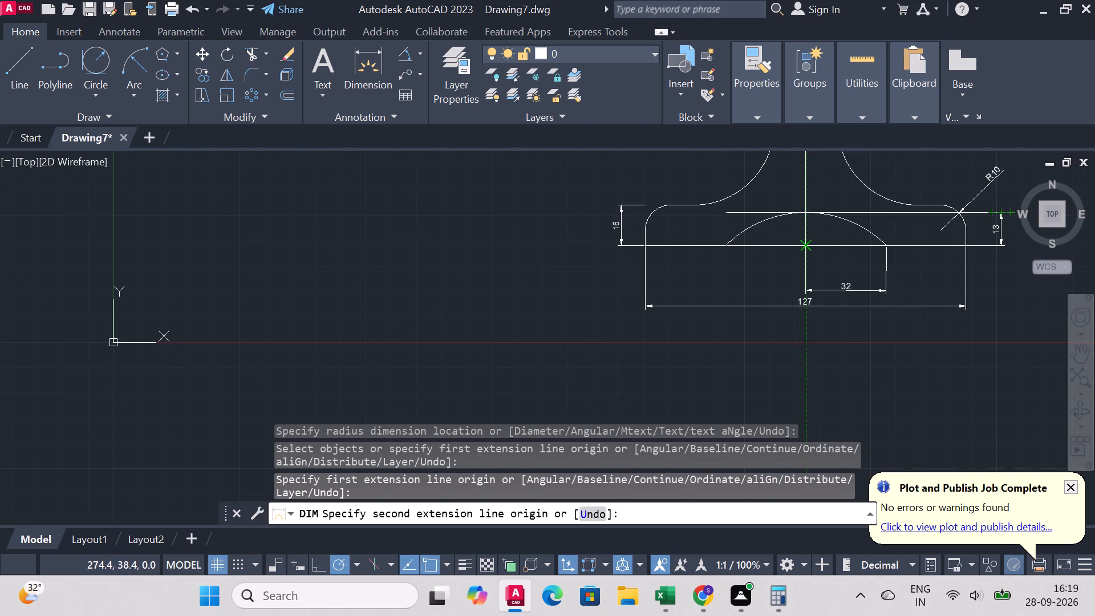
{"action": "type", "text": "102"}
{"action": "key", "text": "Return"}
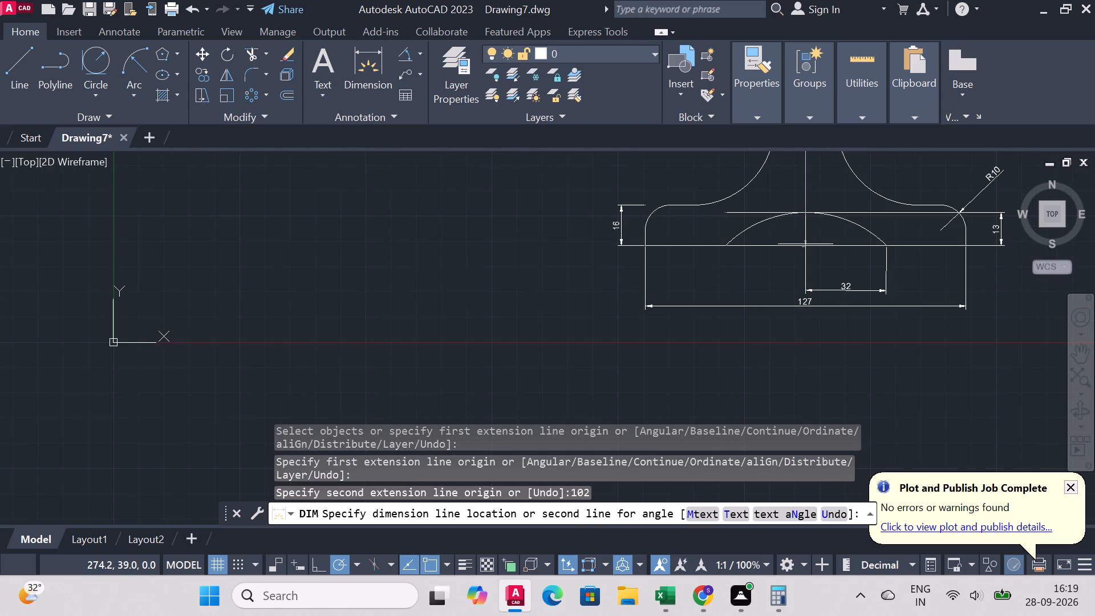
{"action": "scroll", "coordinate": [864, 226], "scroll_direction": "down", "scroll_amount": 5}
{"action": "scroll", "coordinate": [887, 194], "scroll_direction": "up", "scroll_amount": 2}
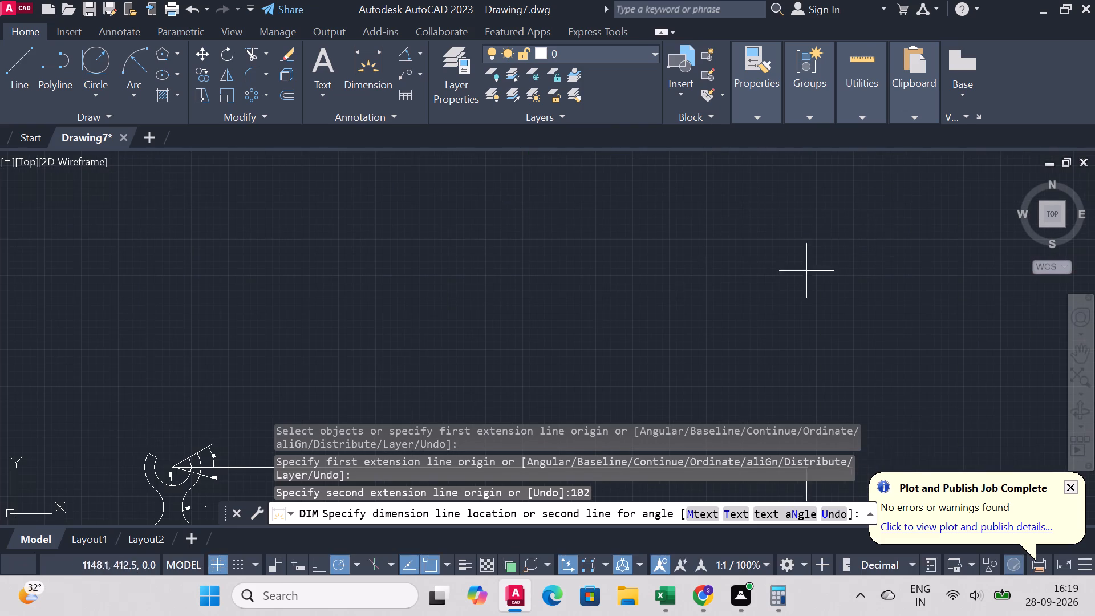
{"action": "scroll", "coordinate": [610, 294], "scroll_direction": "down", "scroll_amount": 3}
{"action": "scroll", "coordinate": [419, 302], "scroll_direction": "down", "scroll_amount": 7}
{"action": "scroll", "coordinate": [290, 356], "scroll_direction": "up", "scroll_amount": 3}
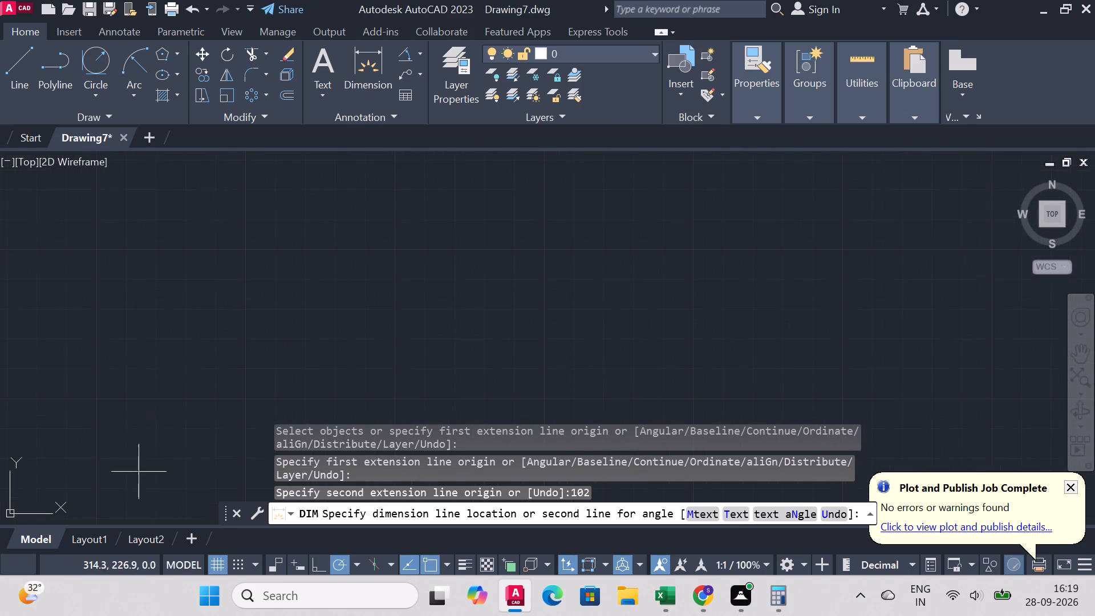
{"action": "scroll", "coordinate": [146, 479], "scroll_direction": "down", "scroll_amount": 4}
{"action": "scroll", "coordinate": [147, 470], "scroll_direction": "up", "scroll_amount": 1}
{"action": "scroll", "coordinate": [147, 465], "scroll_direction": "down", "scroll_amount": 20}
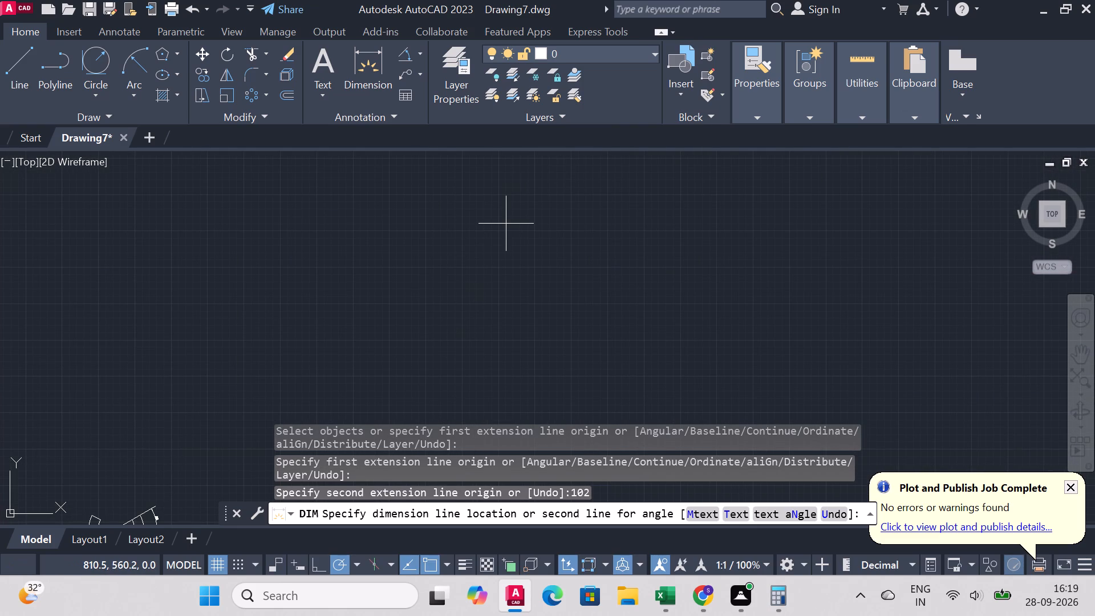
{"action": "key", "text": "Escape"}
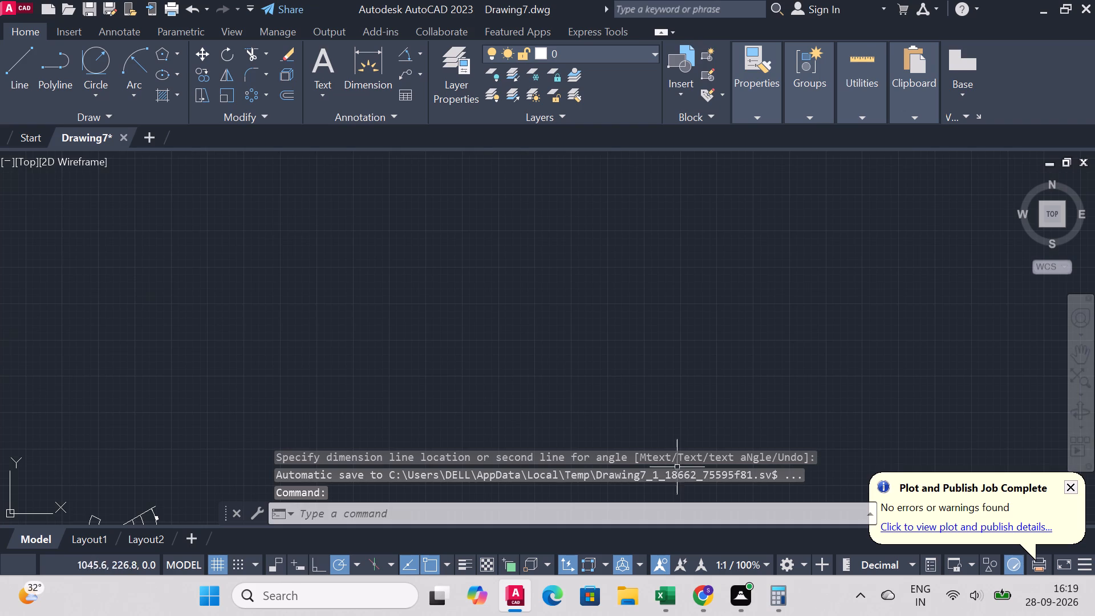
Add a 102 mm vertical dimension from the ring's centre down to the base's bottom edge, placed to the right of the profile.
{"action": "scroll", "coordinate": [594, 330], "scroll_direction": "down", "scroll_amount": 5}
{"action": "scroll", "coordinate": [529, 365], "scroll_direction": "up", "scroll_amount": 3}
{"action": "scroll", "coordinate": [432, 384], "scroll_direction": "up", "scroll_amount": 2}
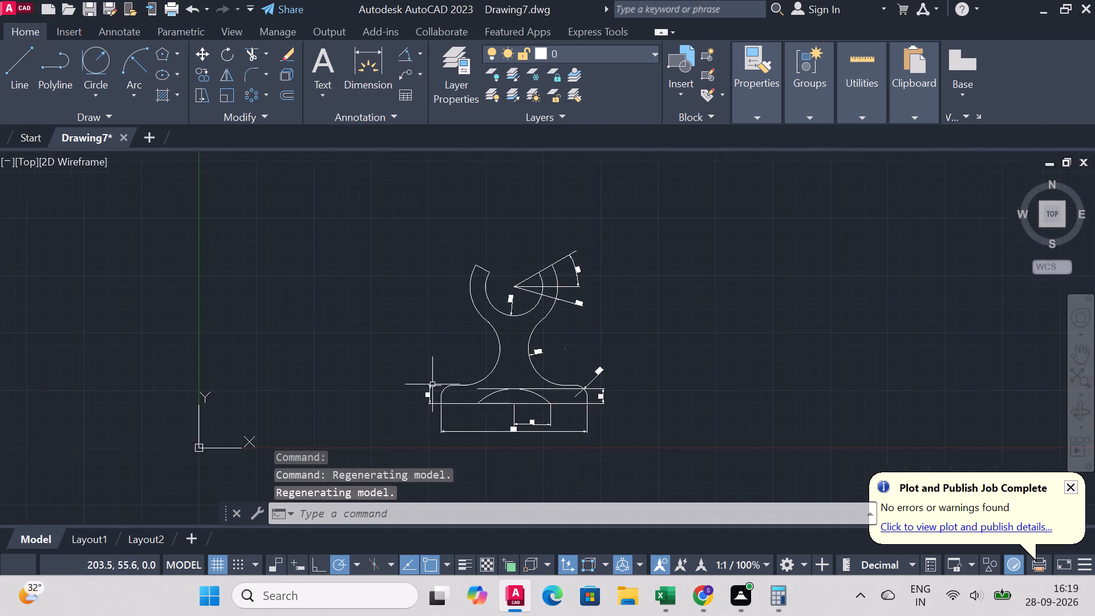
{"action": "scroll", "coordinate": [432, 385], "scroll_direction": "up", "scroll_amount": 2}
{"action": "scroll", "coordinate": [432, 384], "scroll_direction": "down", "scroll_amount": 1}
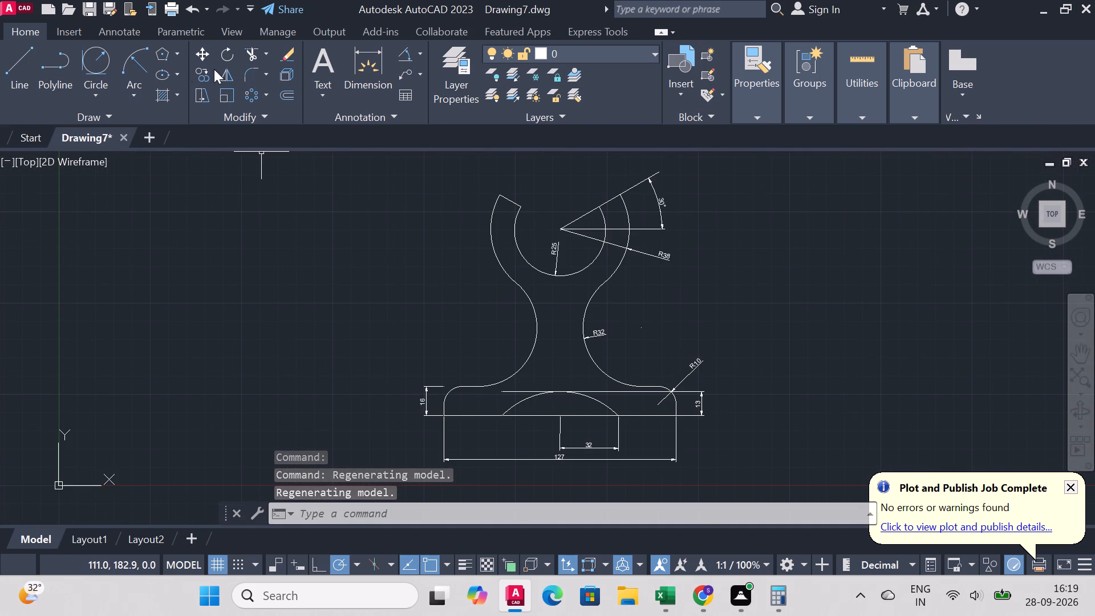
{"action": "left_click", "coordinate": [383, 52]}
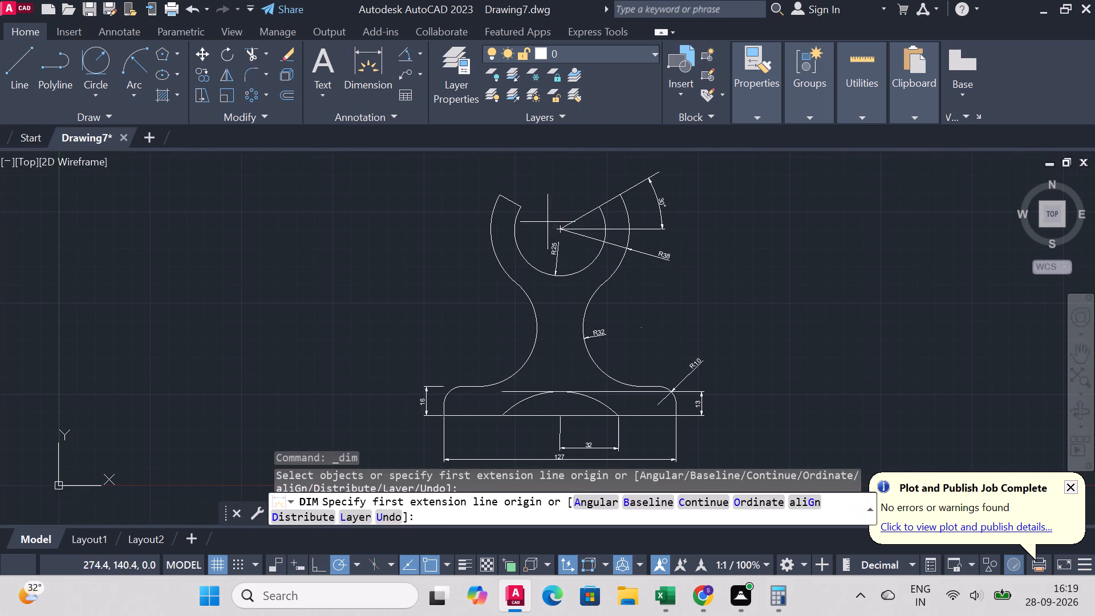
{"action": "left_click", "coordinate": [562, 229]}
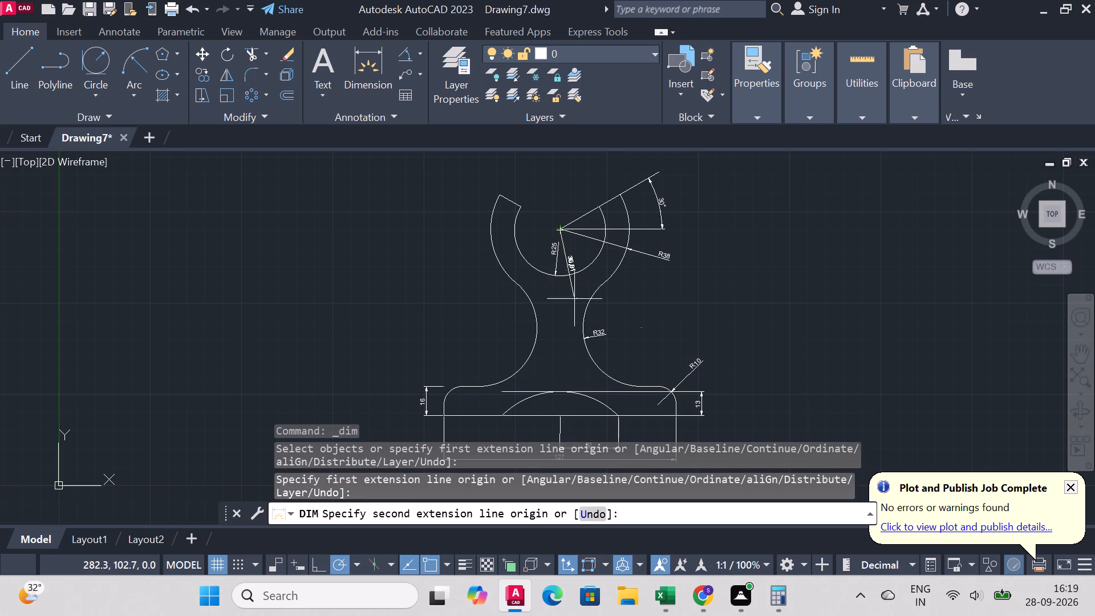
{"action": "key", "text": "1"}
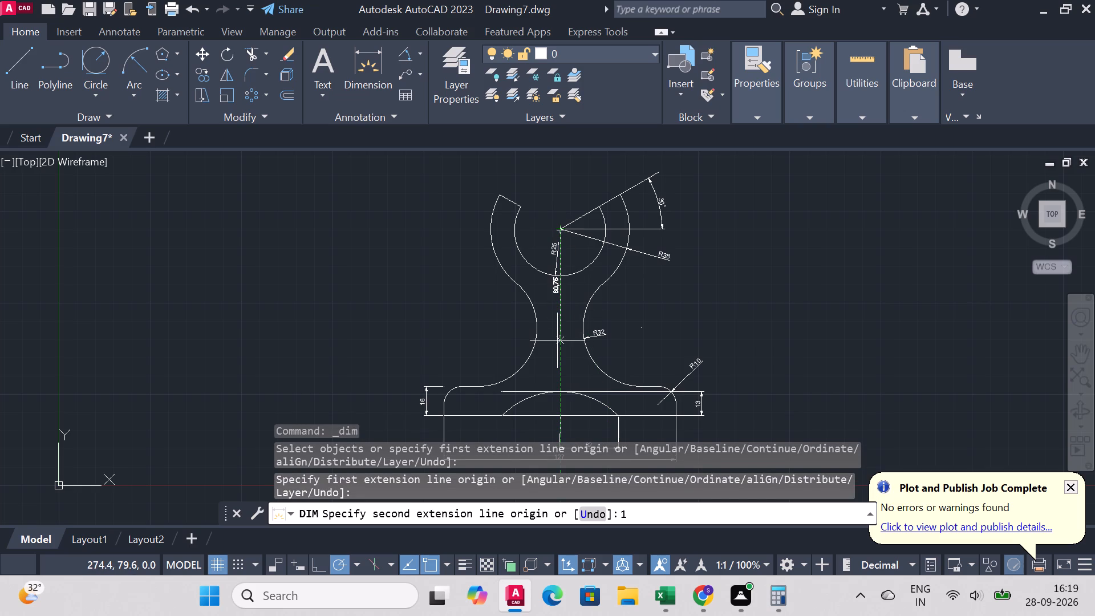
{"action": "key", "text": "9"}
{"action": "key", "text": "BackSpace"}
{"action": "type", "text": "02"}
{"action": "key", "text": "Return"}
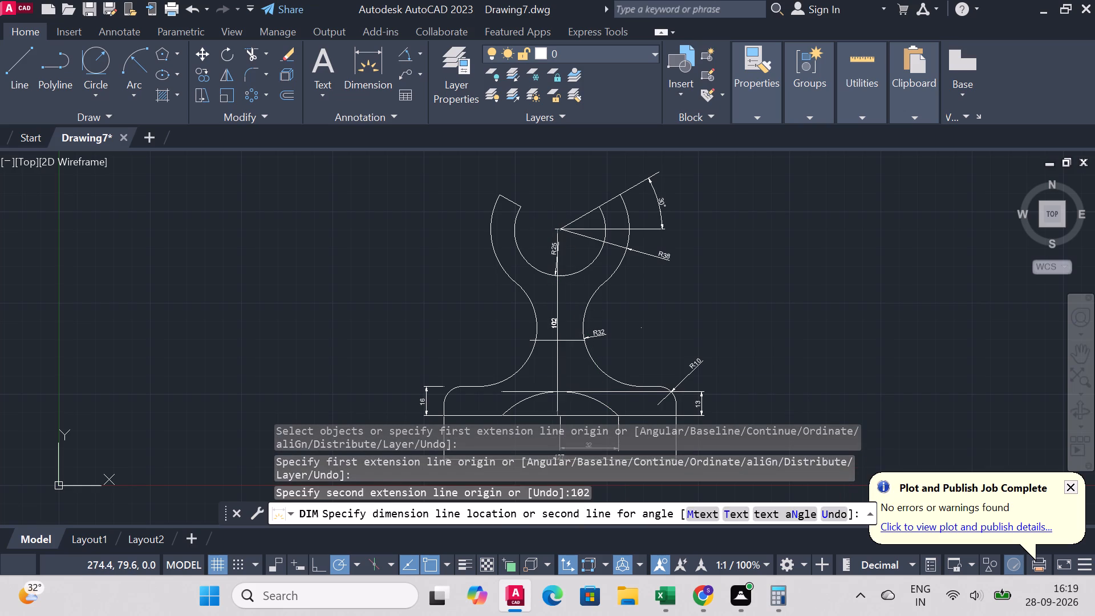
{"action": "left_click", "coordinate": [721, 303]}
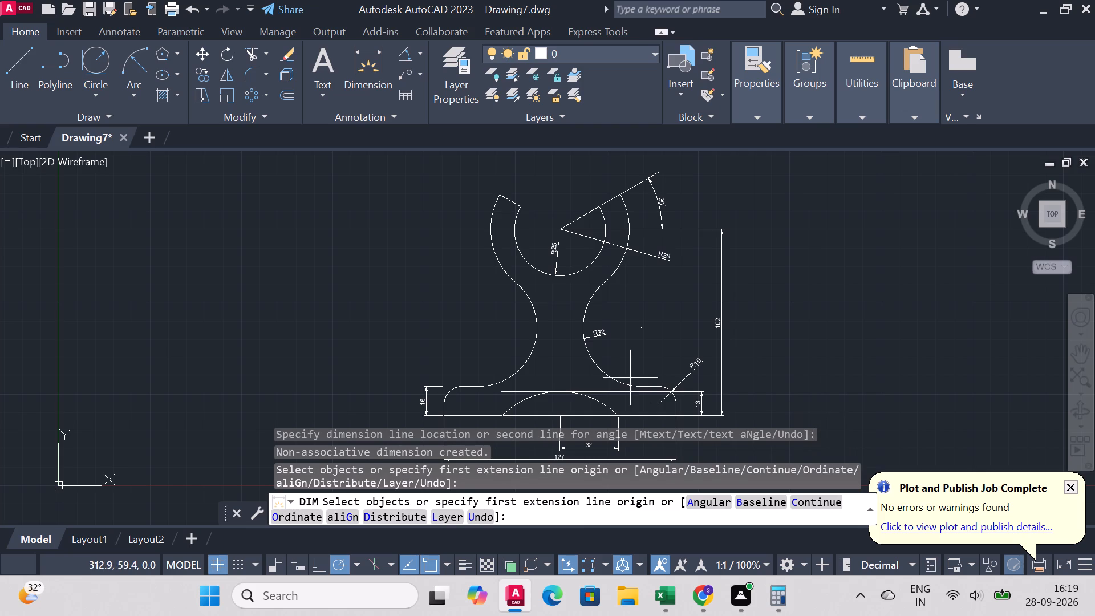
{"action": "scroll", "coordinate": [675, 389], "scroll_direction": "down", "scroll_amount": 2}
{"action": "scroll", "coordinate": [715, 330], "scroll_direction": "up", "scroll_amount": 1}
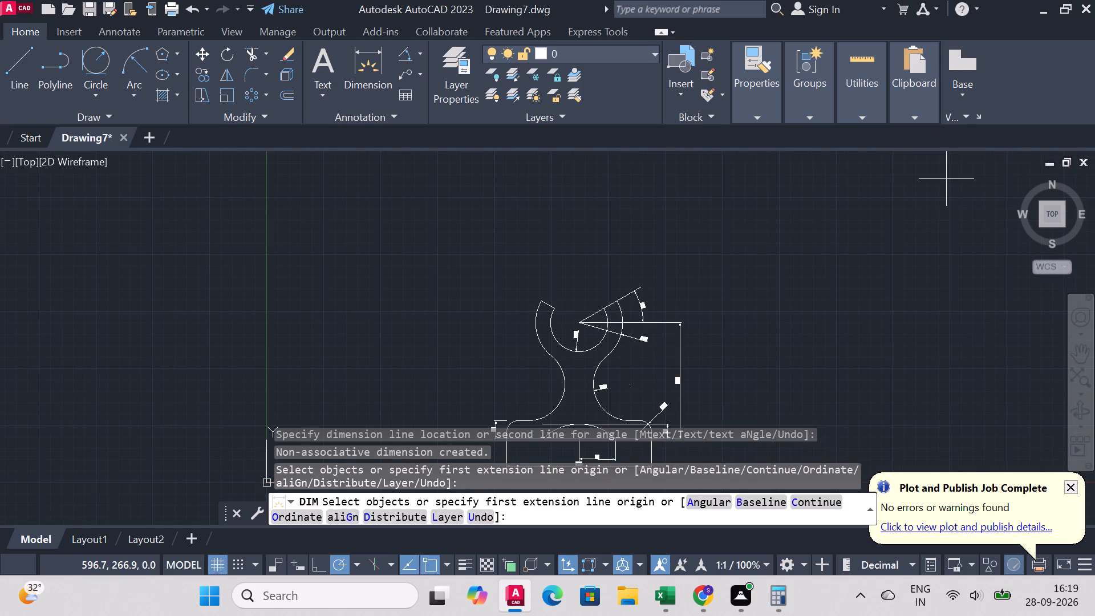
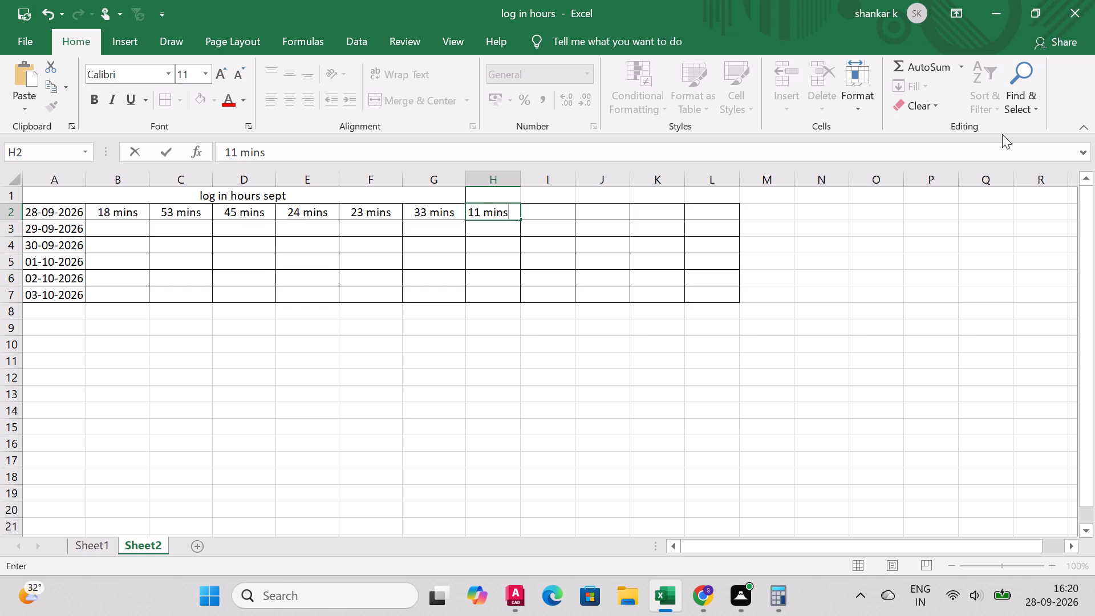
Save the log in hours workbook with the 11 mins entry in cell H2 of Sheet2.
{"action": "key", "text": "ctrl+s"}
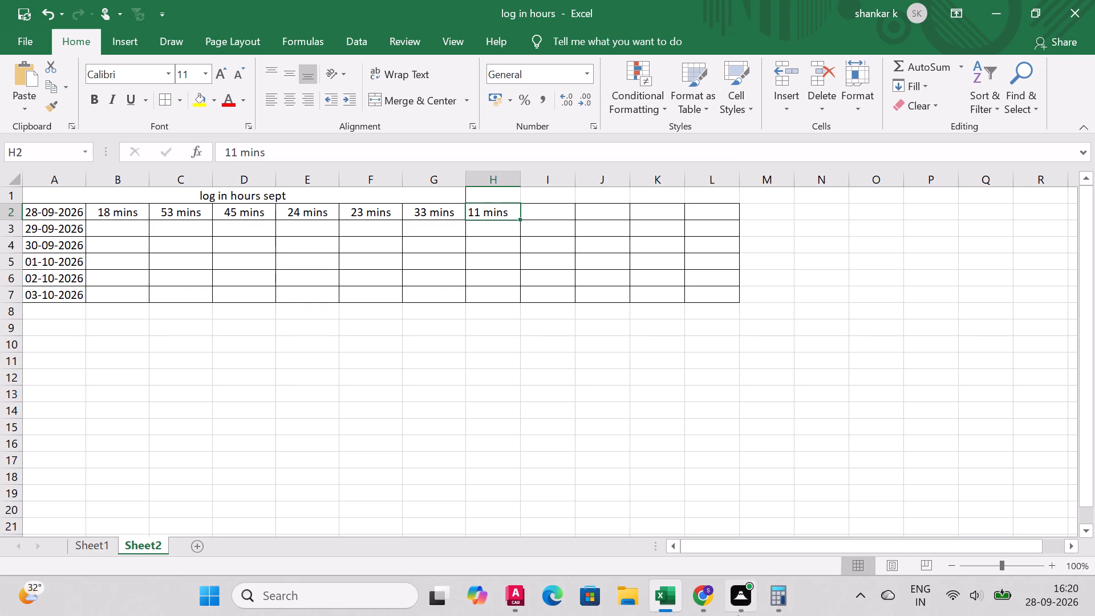
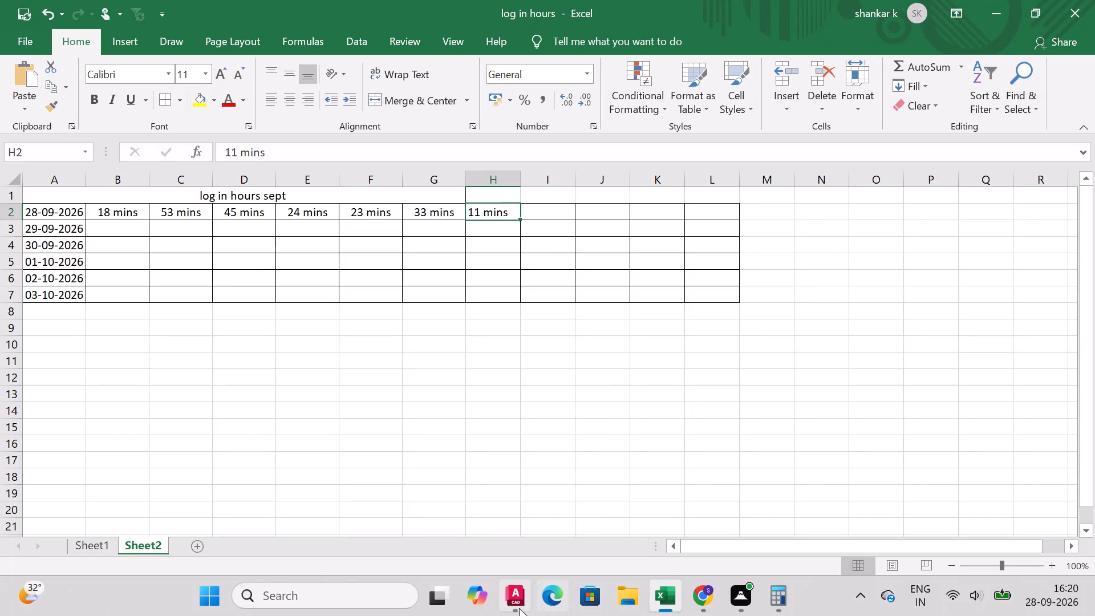
Switch to AutoCAD and save the dimensioned drawing on the Desktop as symmetrical mechanical bracket.
{"action": "left_click", "coordinate": [509, 602]}
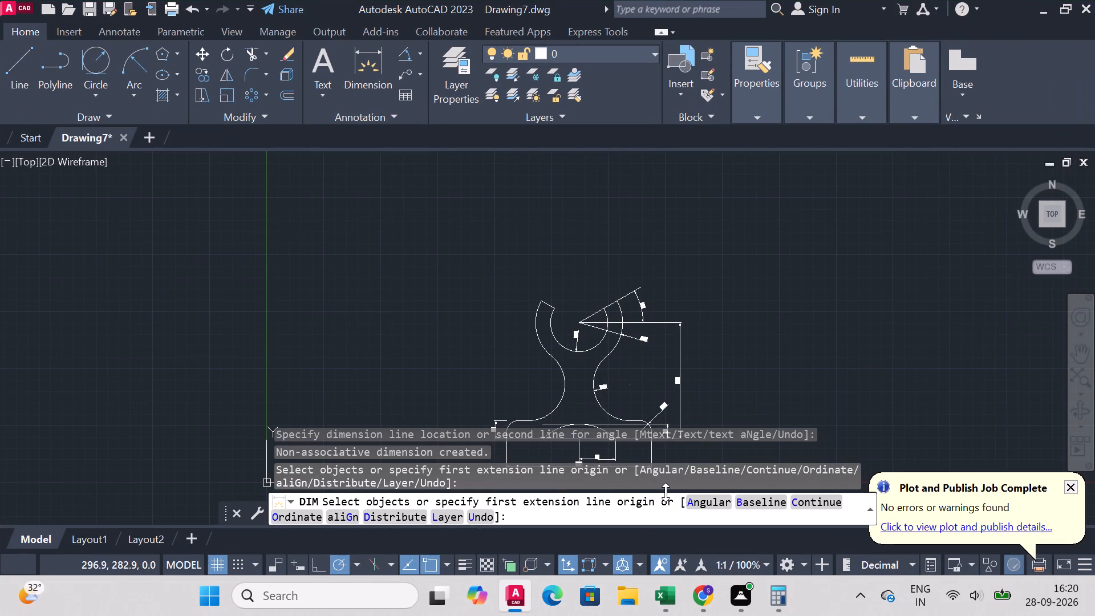
{"action": "key", "text": "ctrl+s"}
{"action": "left_click", "coordinate": [338, 236]}
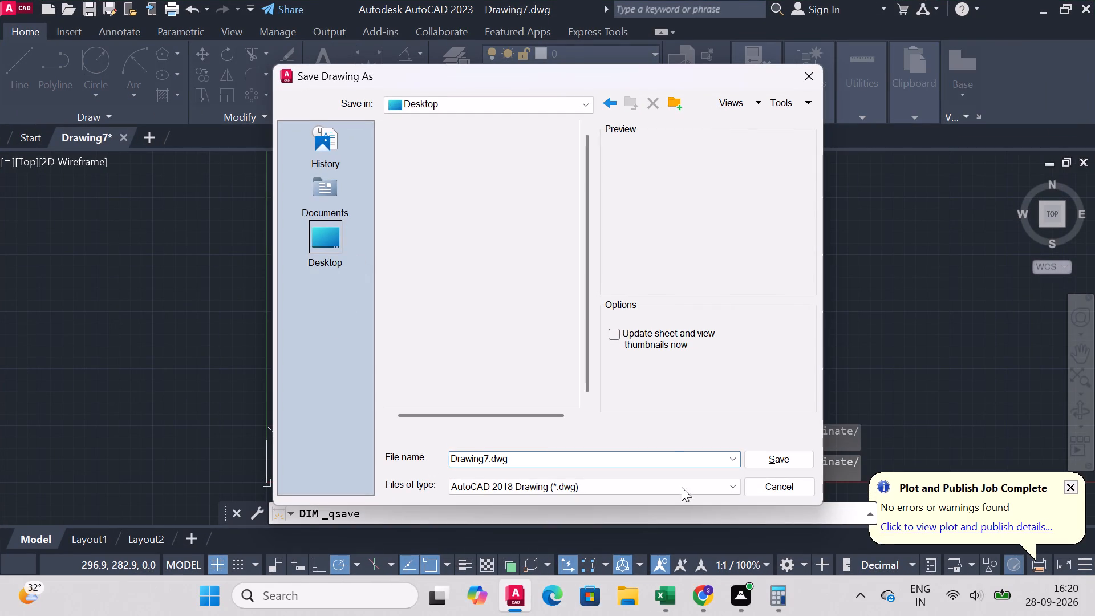
{"action": "left_click_drag", "start_coordinate": [586, 465], "coordinate": [226, 495]}
{"action": "key", "text": "ctrl+v"}
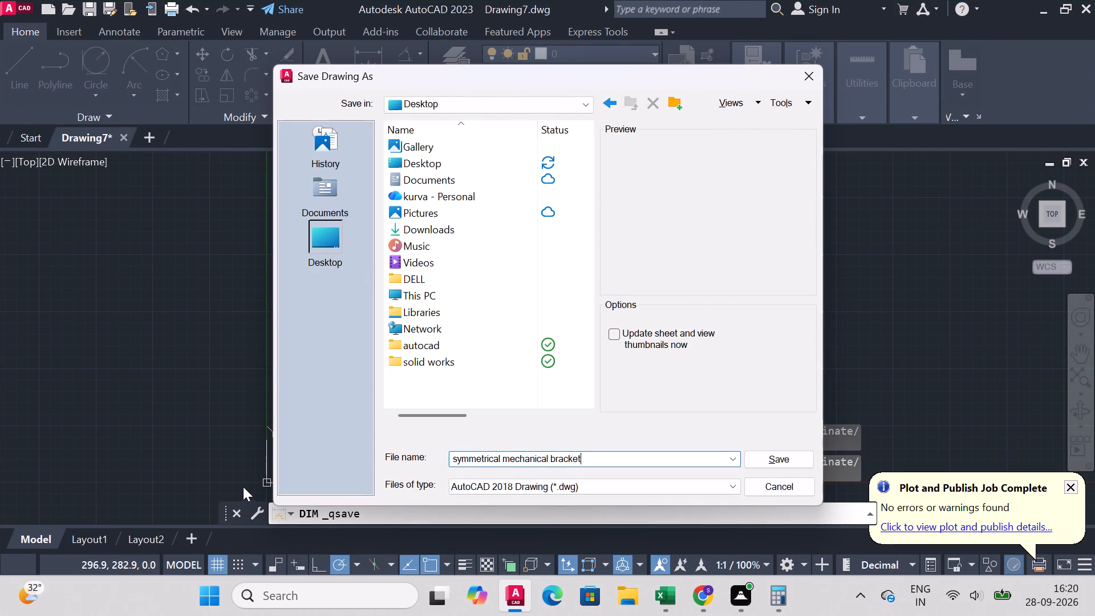
{"action": "left_click", "coordinate": [773, 459]}
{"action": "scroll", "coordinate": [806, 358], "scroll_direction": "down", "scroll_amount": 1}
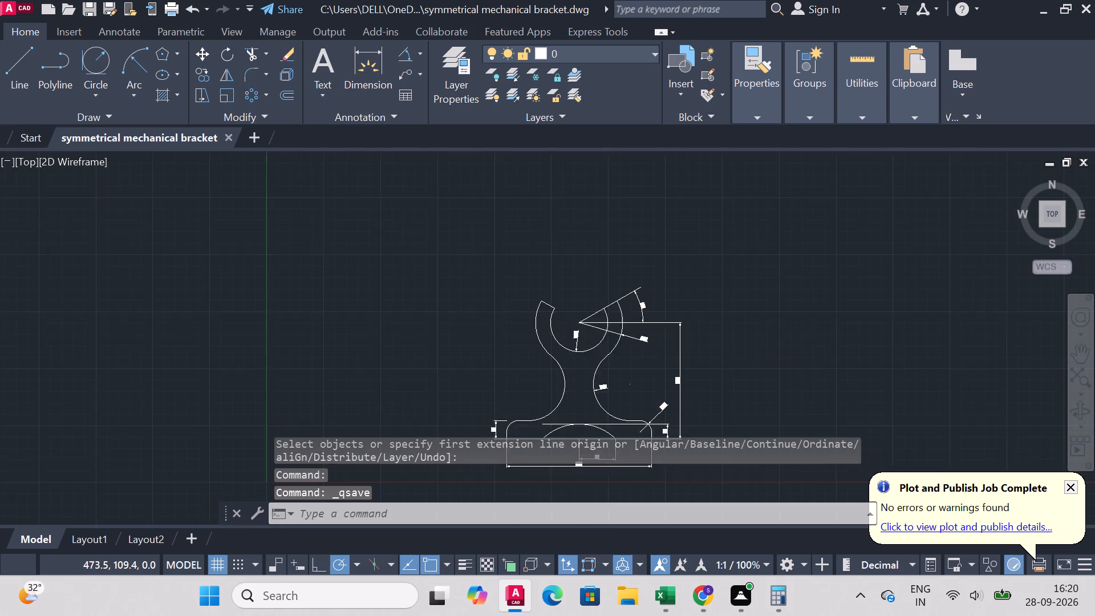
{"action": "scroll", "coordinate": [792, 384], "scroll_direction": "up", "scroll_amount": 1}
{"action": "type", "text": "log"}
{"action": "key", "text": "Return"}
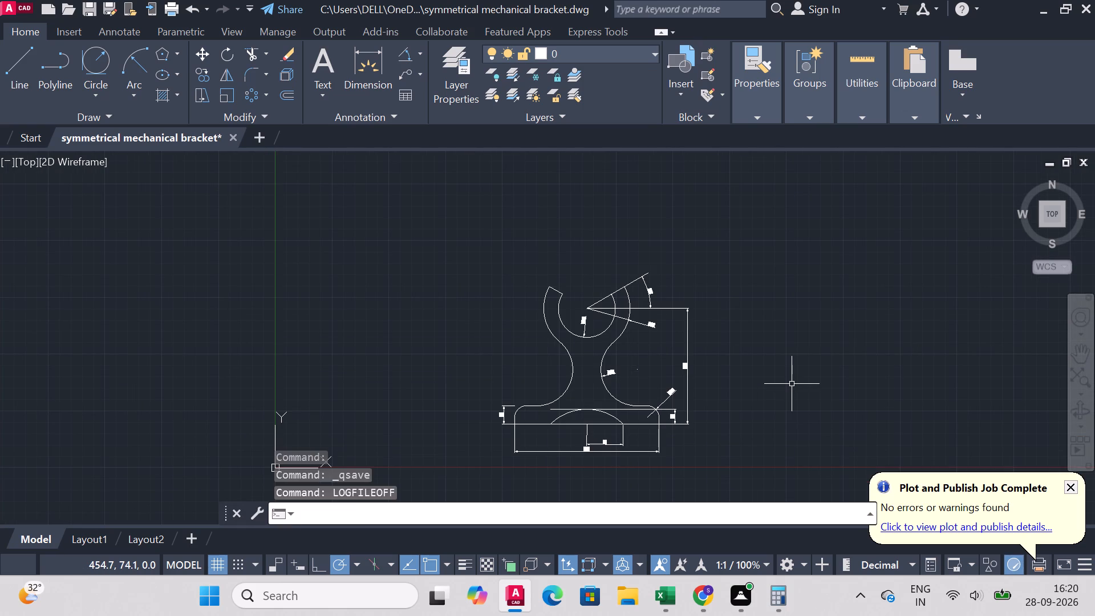
Set up a Plot with DWG To PDF.pc3, a window plot area enclosing the whole dimensioned bracket, and landscape orientation.
{"action": "type", "text": "plot"}
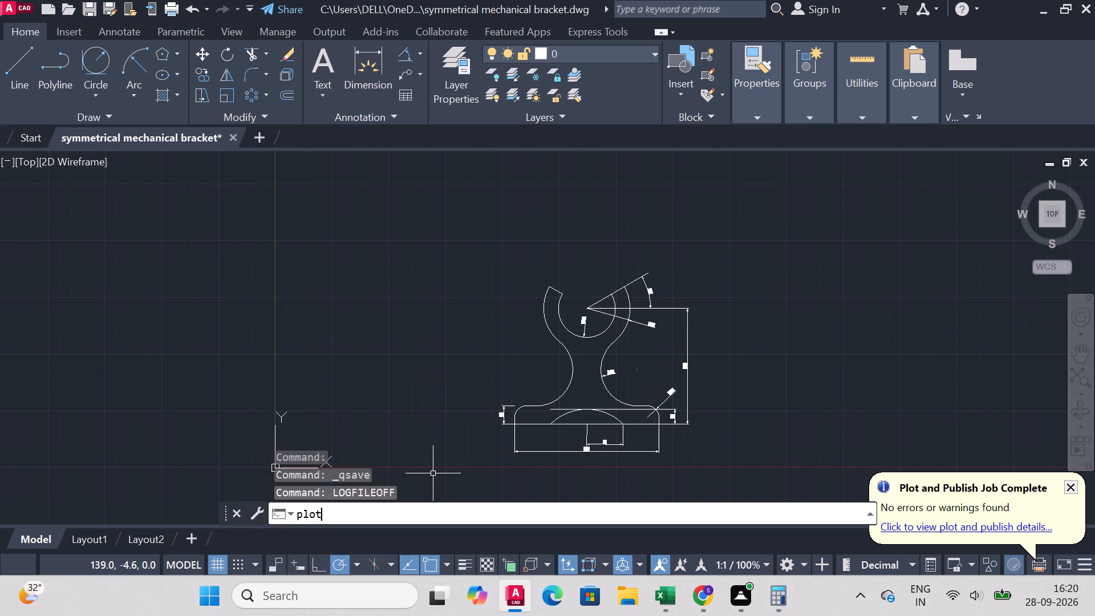
{"action": "key", "text": "Return"}
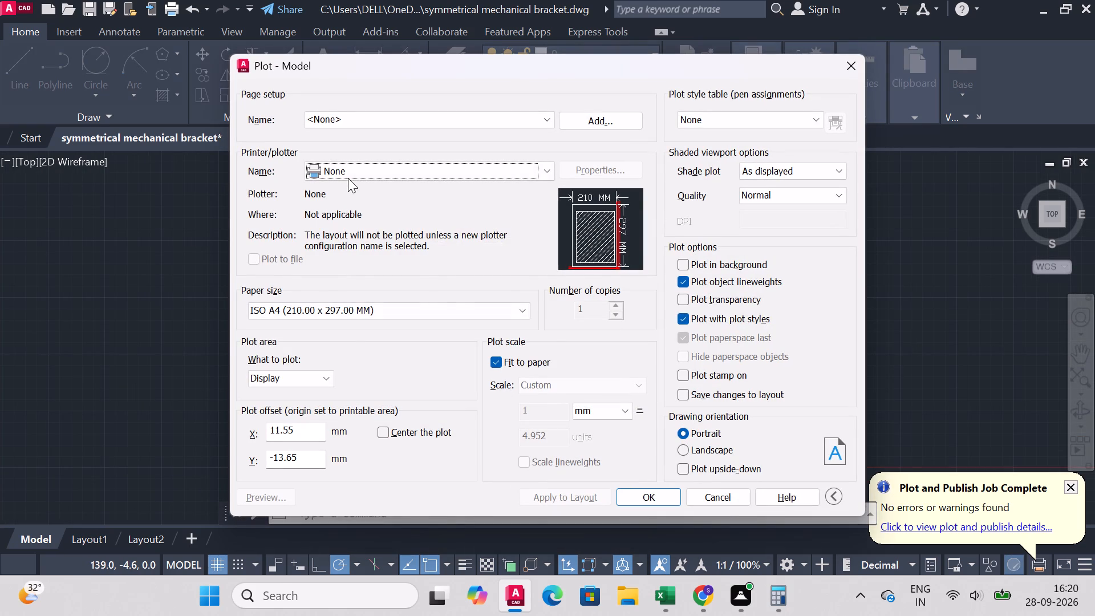
{"action": "left_click", "coordinate": [349, 176]}
{"action": "left_click", "coordinate": [358, 354]}
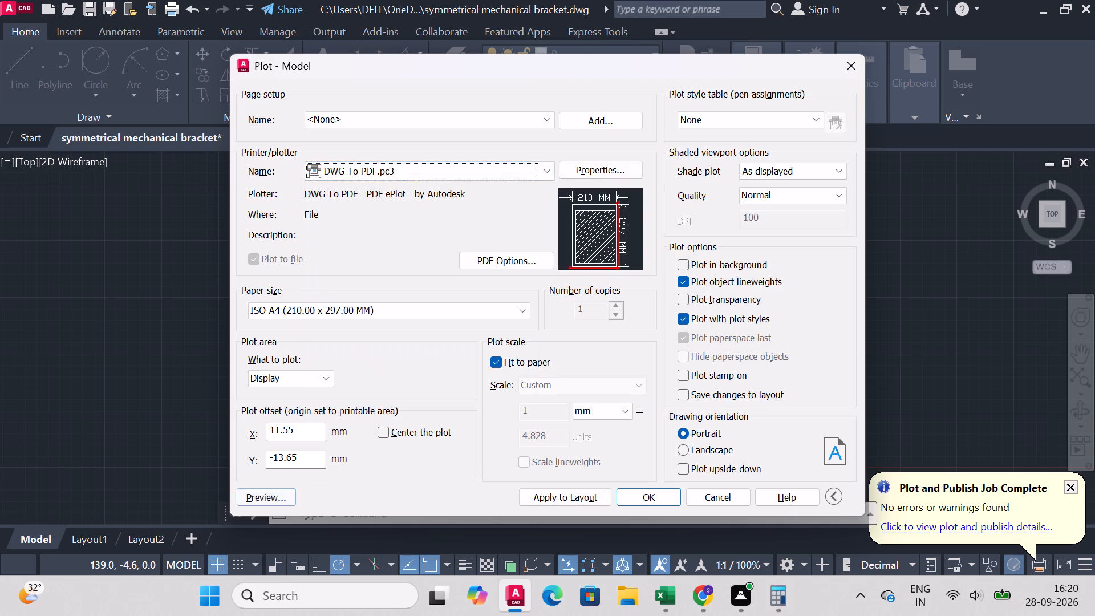
{"action": "left_click", "coordinate": [307, 380]}
{"action": "left_click", "coordinate": [302, 420]}
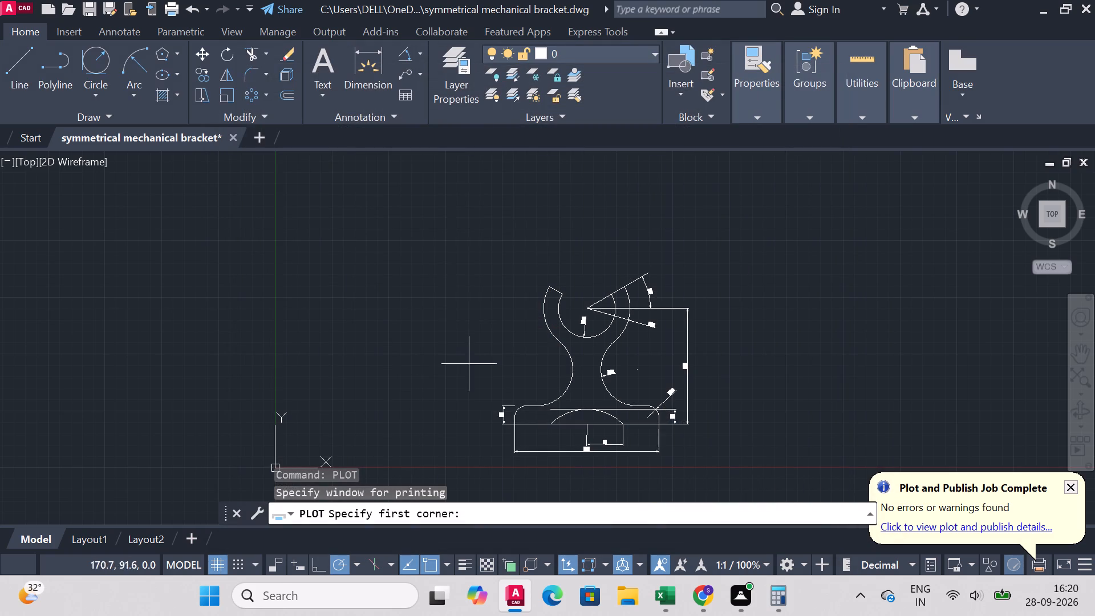
{"action": "left_click", "coordinate": [457, 225]}
{"action": "left_click", "coordinate": [752, 474]}
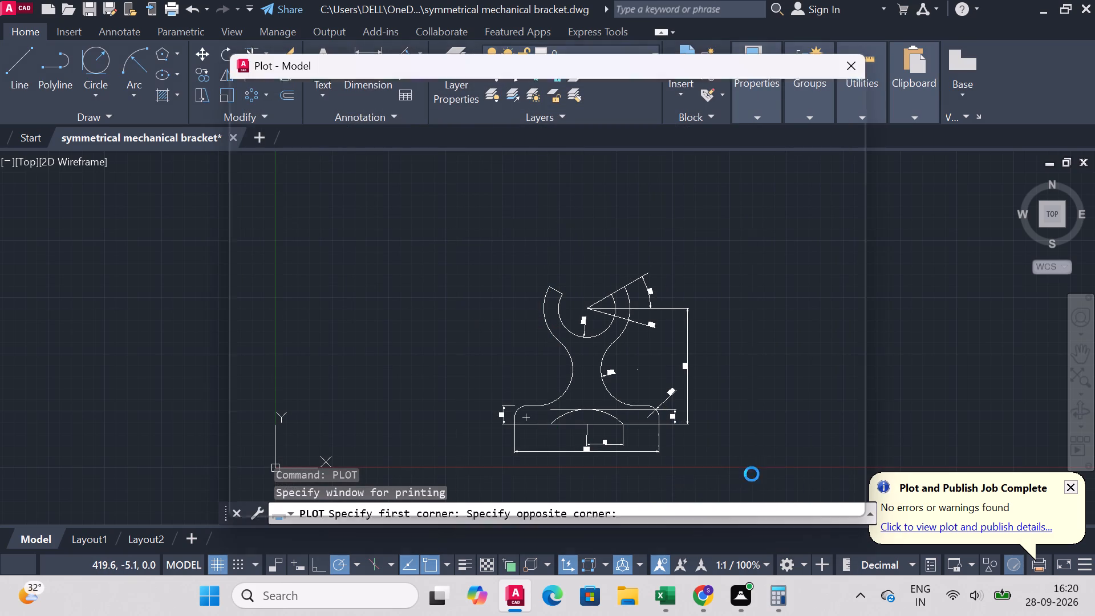
{"action": "left_click", "coordinate": [691, 450]}
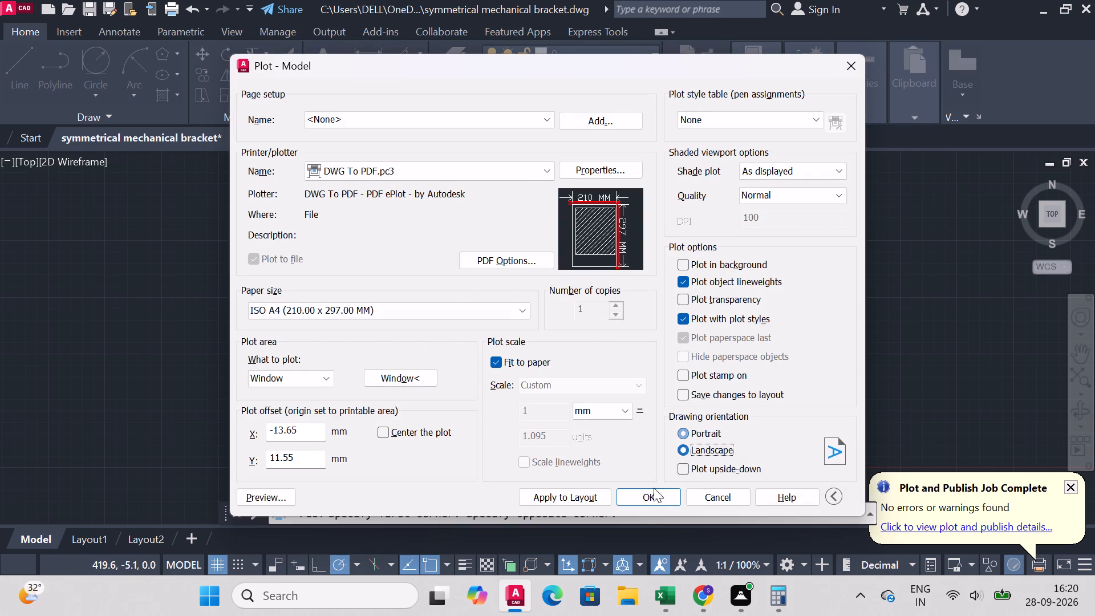
Plot the bracket to the Desktop as symmetrical mechanical bracket-Model.pdf, check the PDF's dimensions and close the PDF.
{"action": "left_click", "coordinate": [647, 504]}
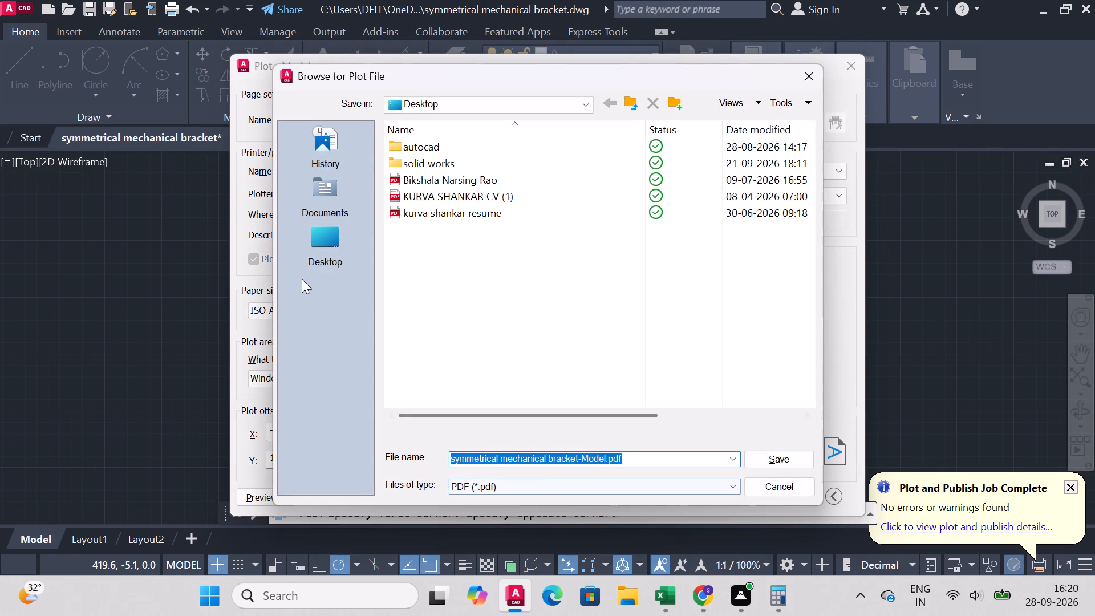
{"action": "left_click", "coordinate": [321, 252]}
{"action": "left_click", "coordinate": [784, 458]}
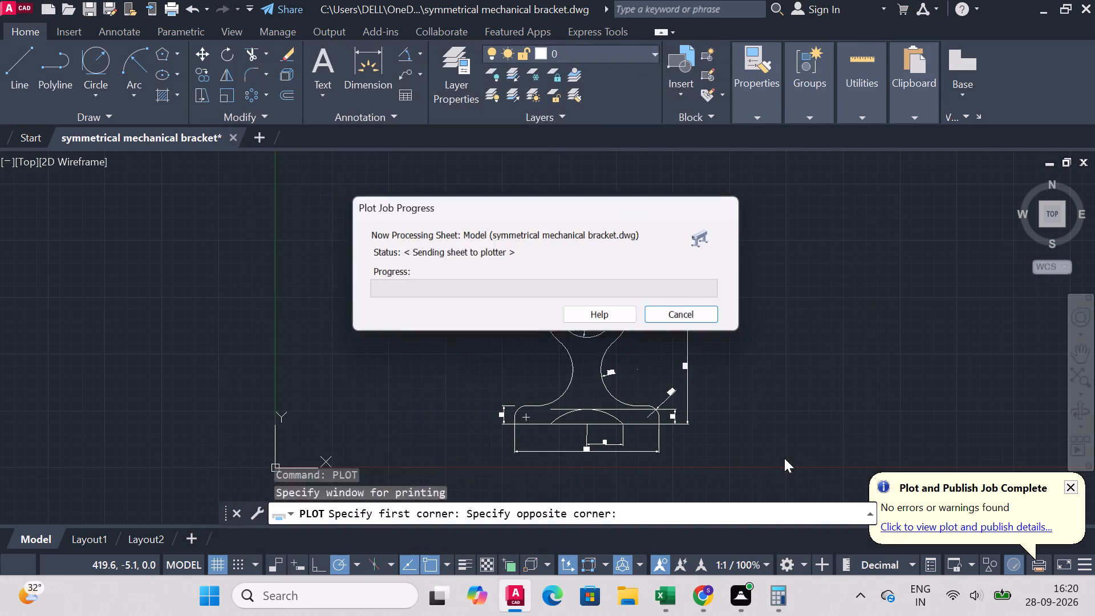
{"action": "scroll", "coordinate": [655, 405], "scroll_direction": "down", "scroll_amount": 2}
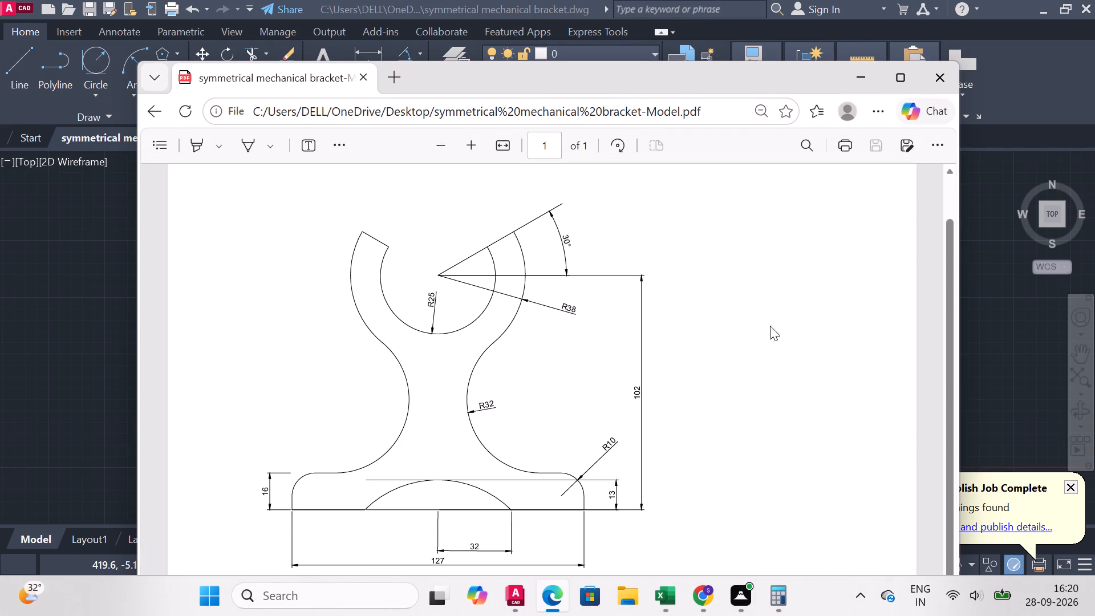
{"action": "left_click", "coordinate": [942, 69]}
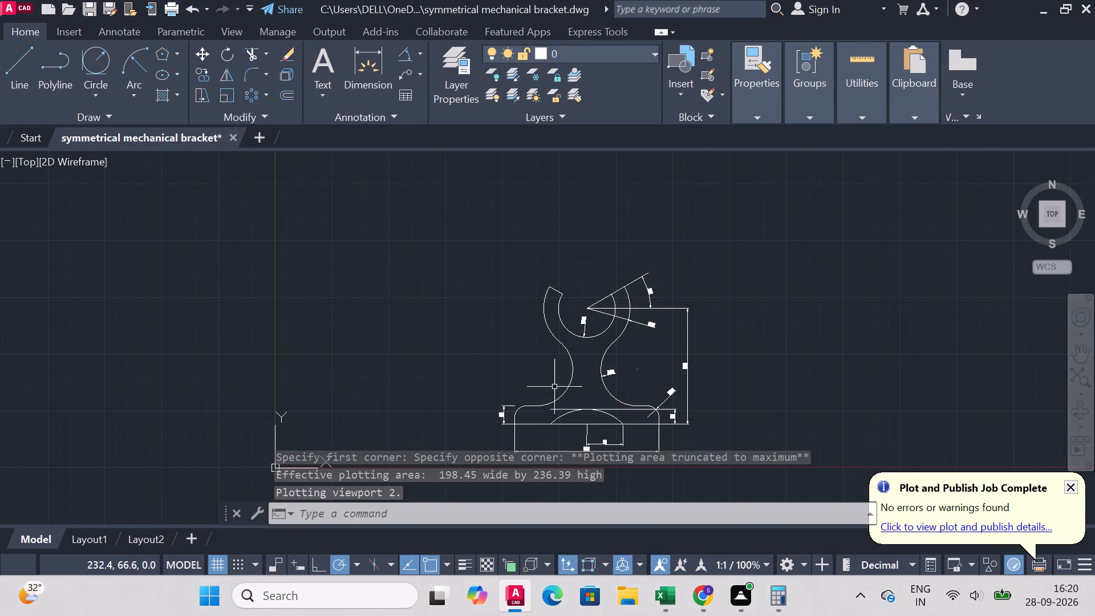
Close the symmetrical mechanical bracket drawing and minimise the AutoCAD window.
{"action": "scroll", "coordinate": [659, 350], "scroll_direction": "down", "scroll_amount": 1}
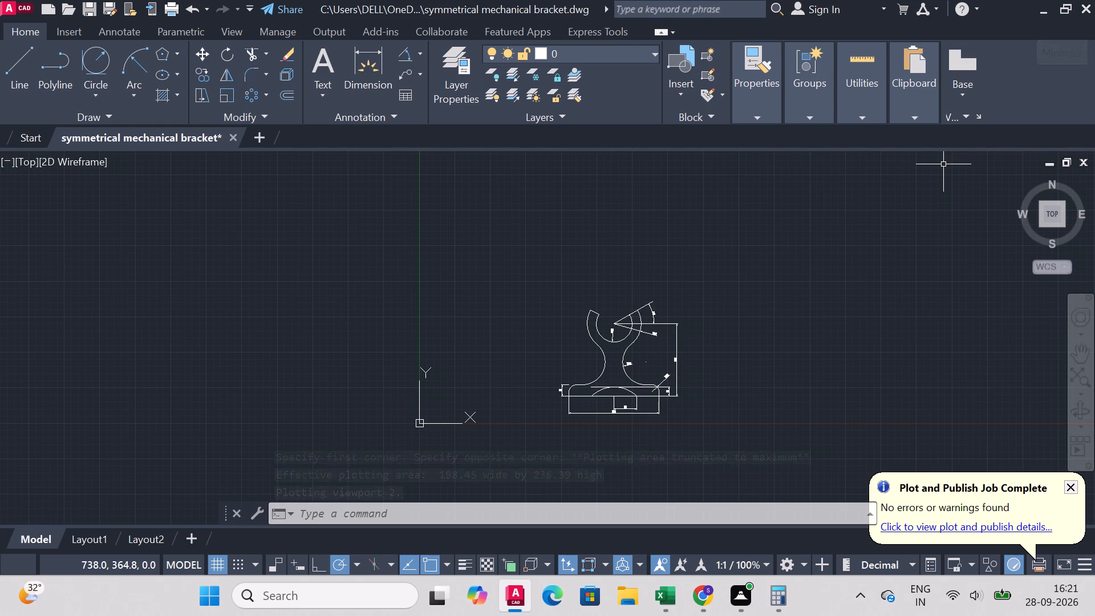
{"action": "left_click", "coordinate": [231, 135]}
{"action": "left_click", "coordinate": [549, 333]}
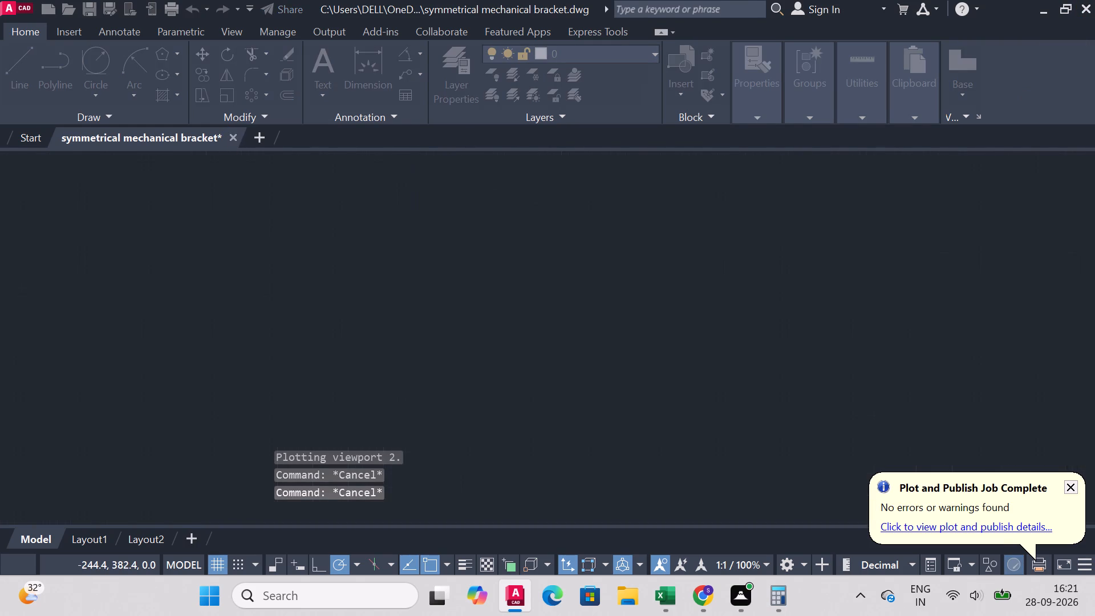
{"action": "left_click", "coordinate": [1040, 5]}
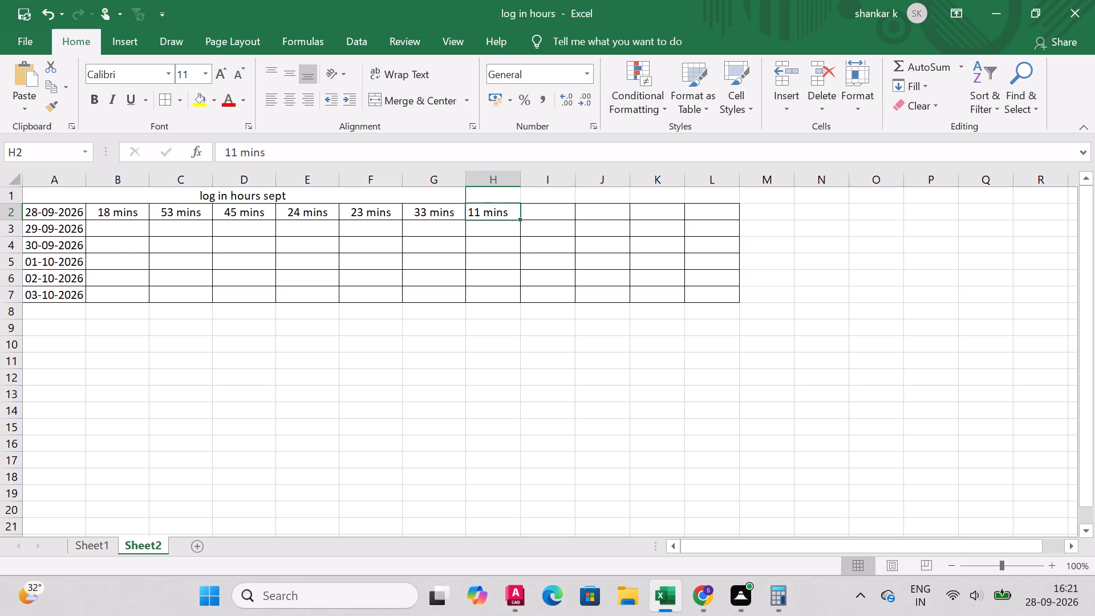